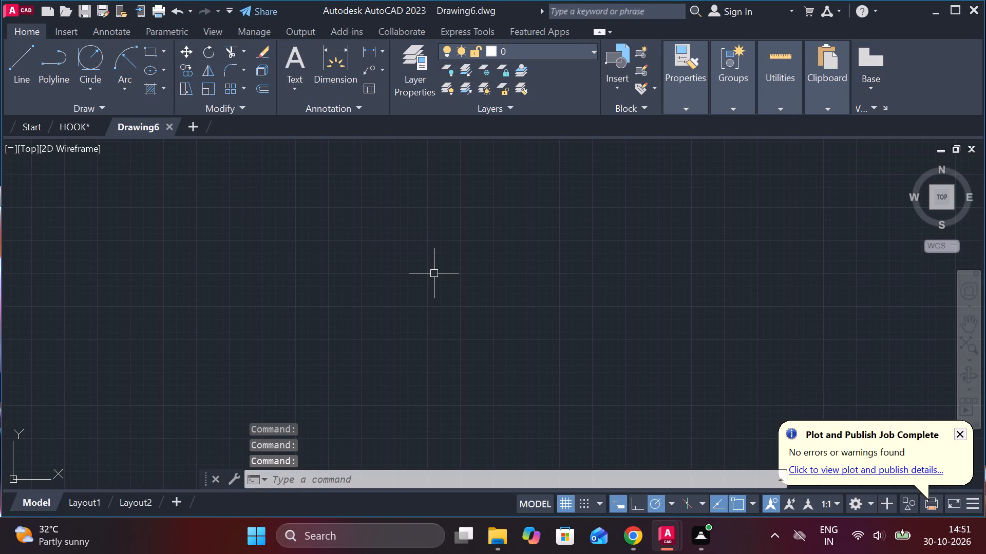
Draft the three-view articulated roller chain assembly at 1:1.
Turn on command log file recording with LOGFILEON.
key(Escape)
text(LOG)
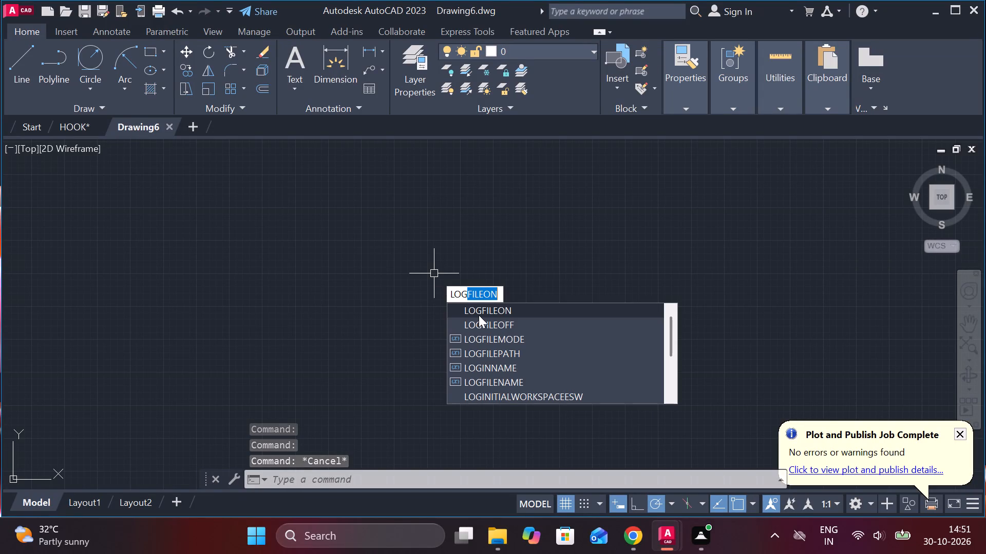
click(479, 315)
Set the drawing limits with lower-left corner 0,0 and upper-right corner 297,210.
text(LIMITS)
key(Return)
text(0,0)
key(Return)
text(297)
text(,210)
key(Return)
key(z)
key(Return)
key(e)
key(Return)
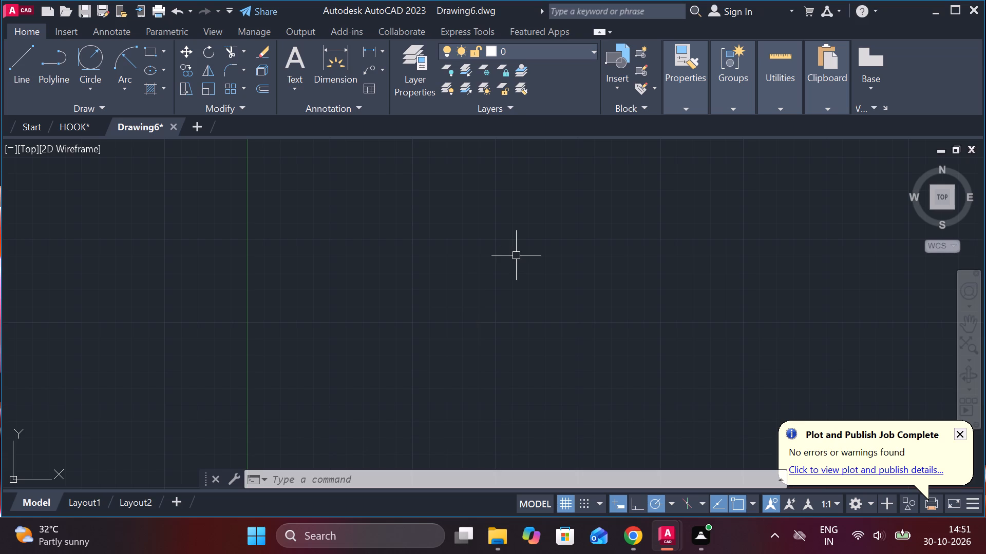
Draw a circle of diameter 34 centred at about 150,150 in the empty drawing.
key(Escape)
text(C)
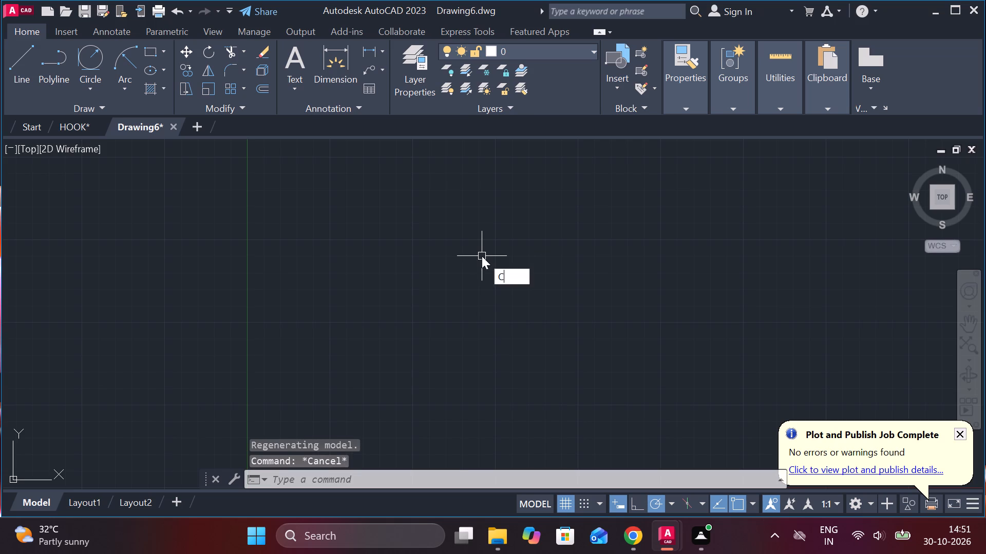
key(space)
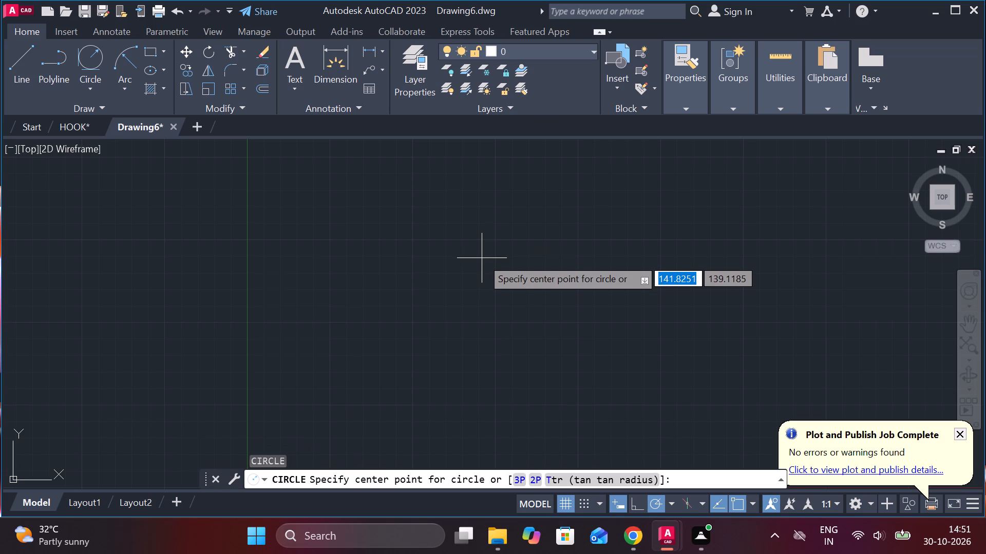
click(496, 241)
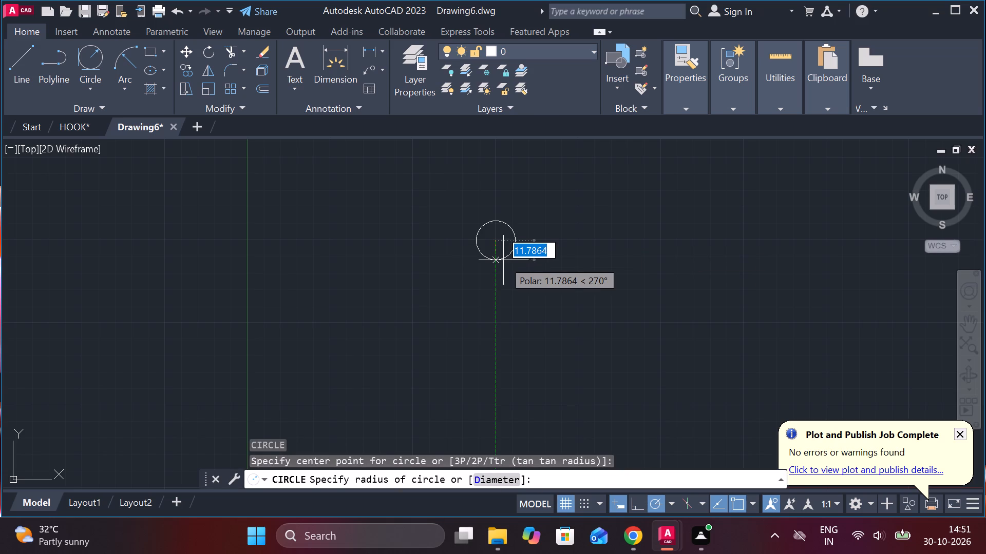
text(D 34)
key(Return)
Draw a concentric circle of diameter 16 inside the diameter 34 circle.
scroll(518, 265, up, 1)
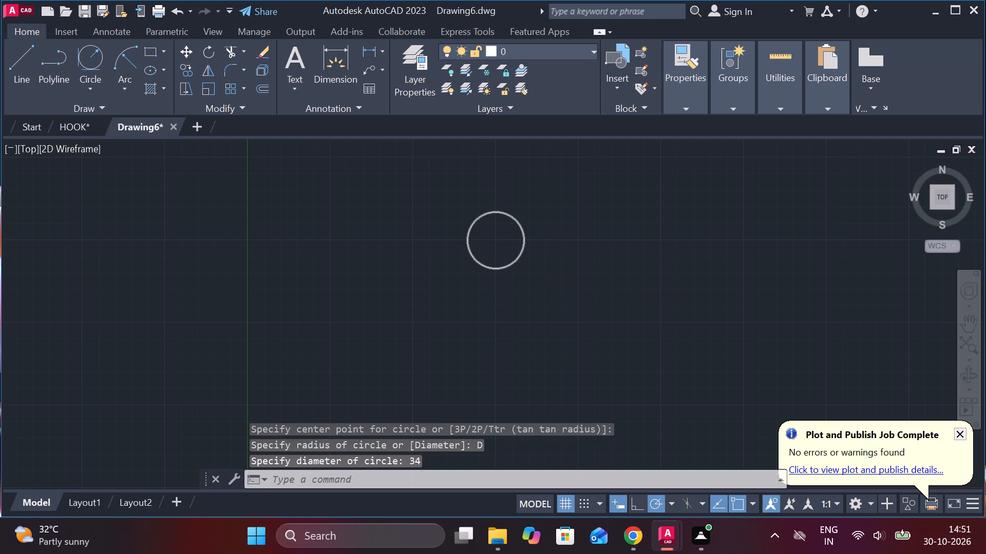
middle_drag(514, 265, 509, 325)
text(C)
key(space)
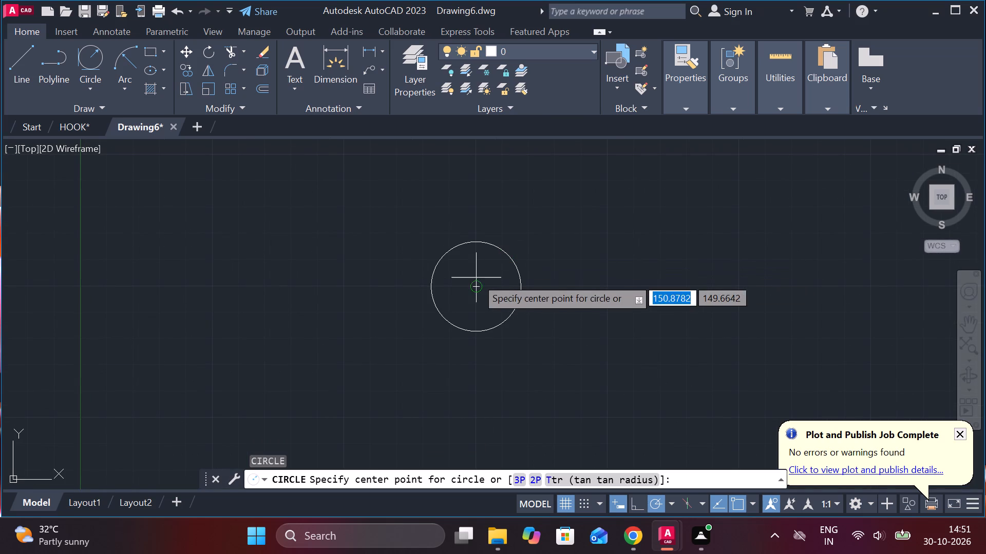
click(476, 284)
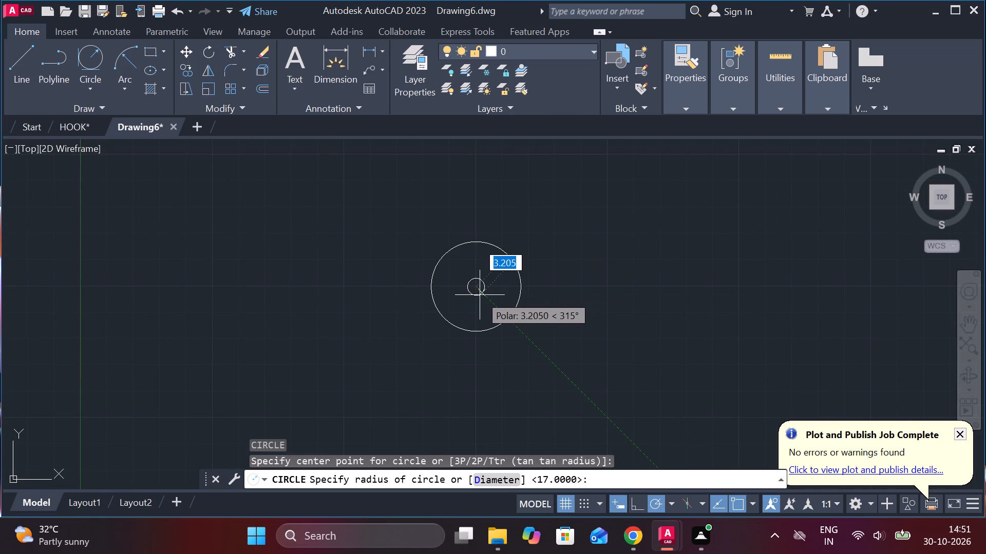
text(D 16)
key(Return)
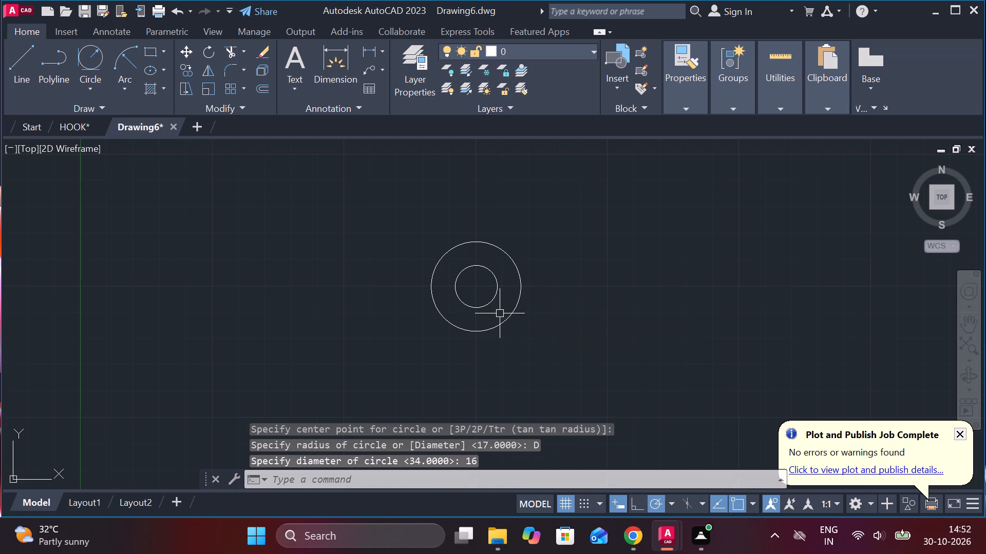
Copy both concentric circles 44 units straight down, using their common centre as the base point.
click(521, 273)
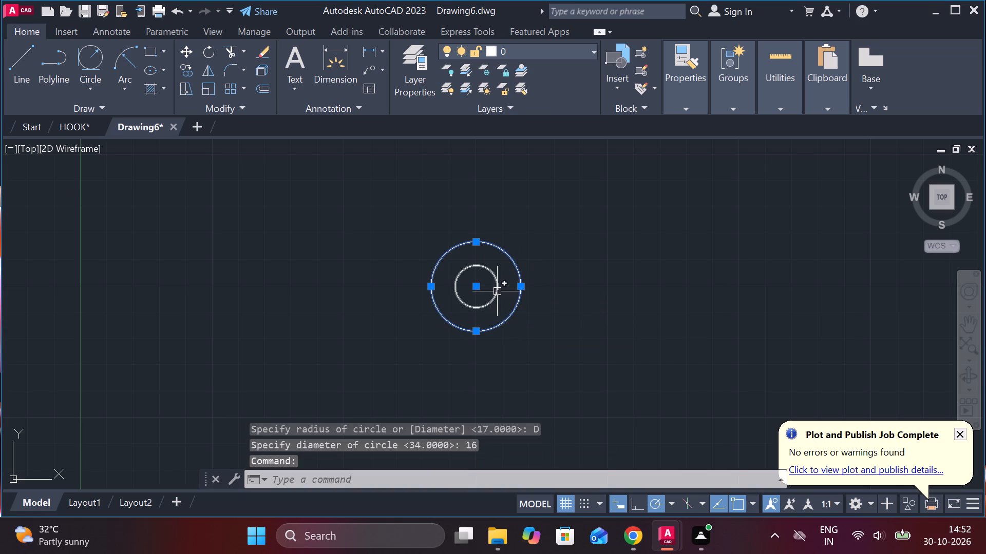
click(497, 290)
text(CO)
key(Return)
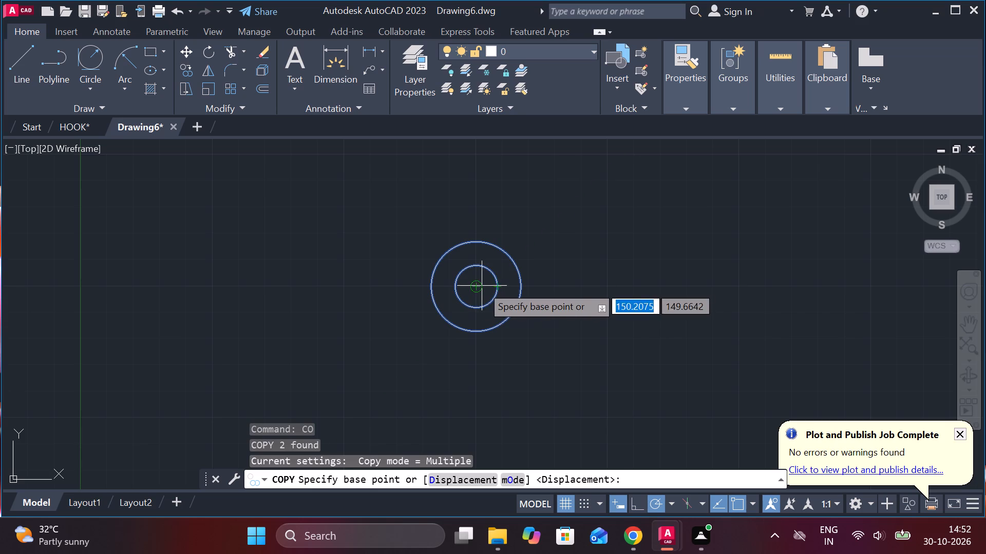
middle_drag(494, 370, 496, 352)
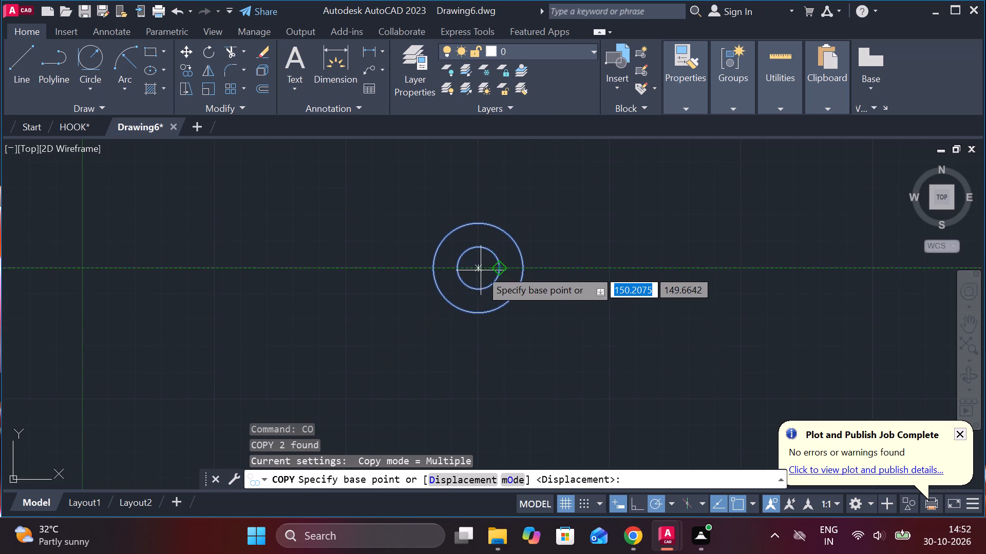
click(478, 265)
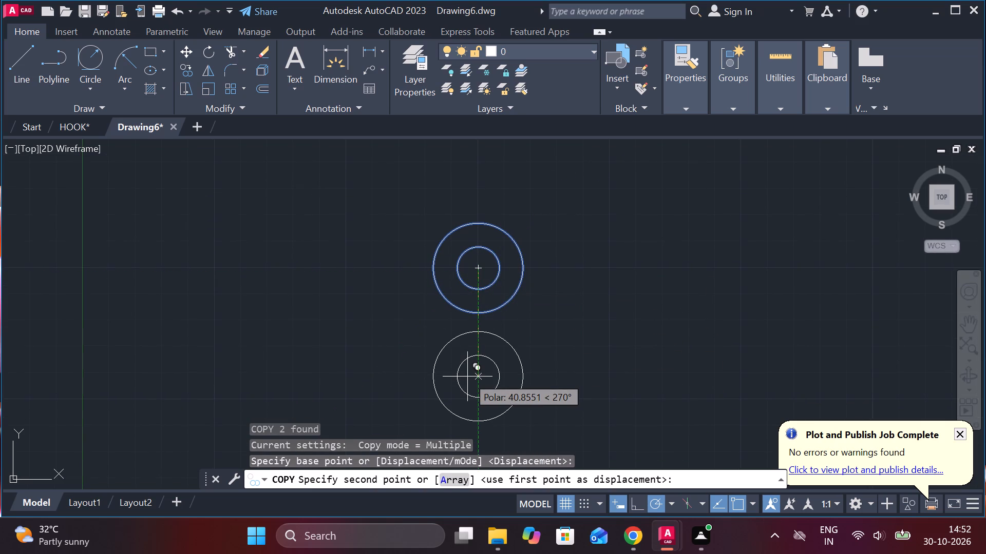
text(44)
key(space)
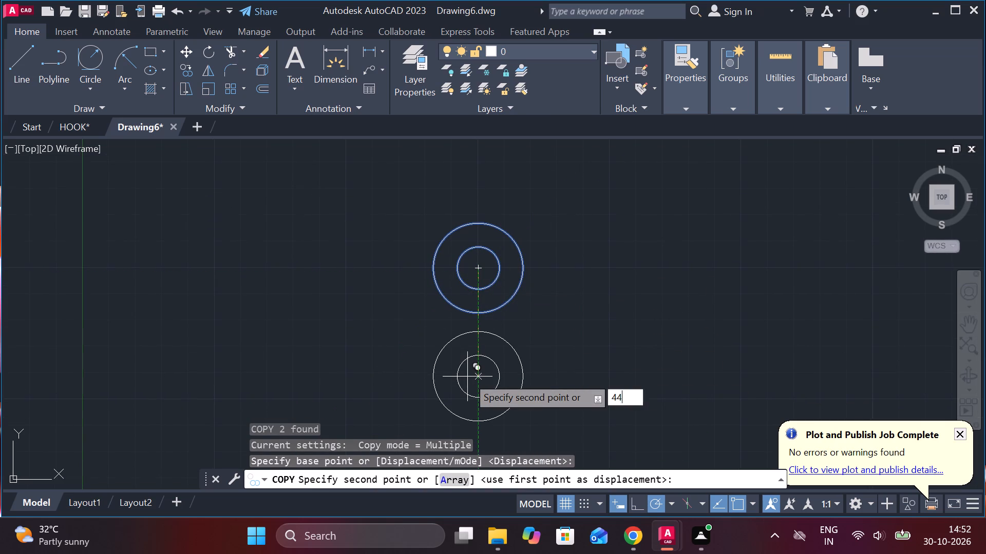
middle_drag(653, 350, 655, 264)
scroll(568, 248, up, 1)
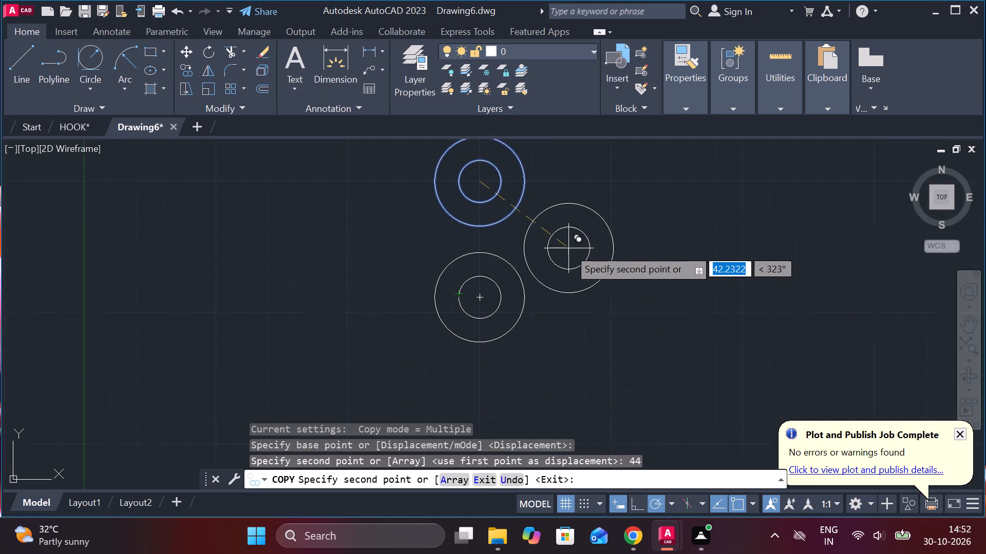
key(Escape)
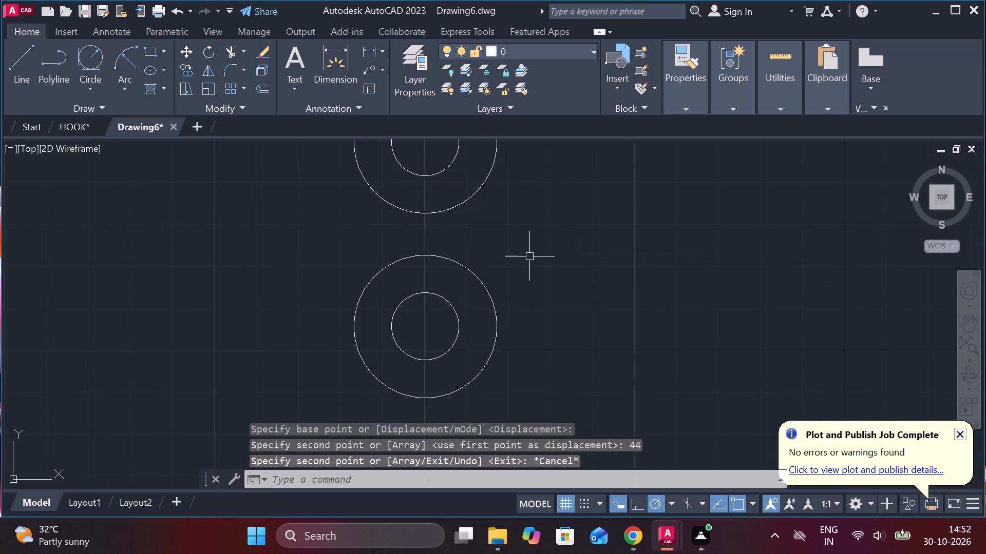
Draw a Tan, Tan, Radius circle of radius 26 touching the right sides of the upper and lower outer circles.
middle_click(529, 275)
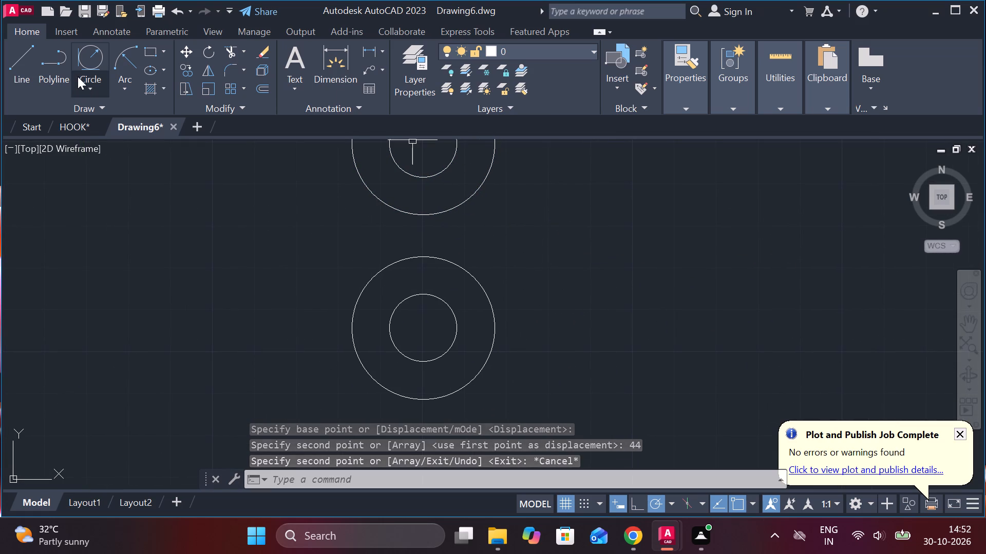
click(78, 75)
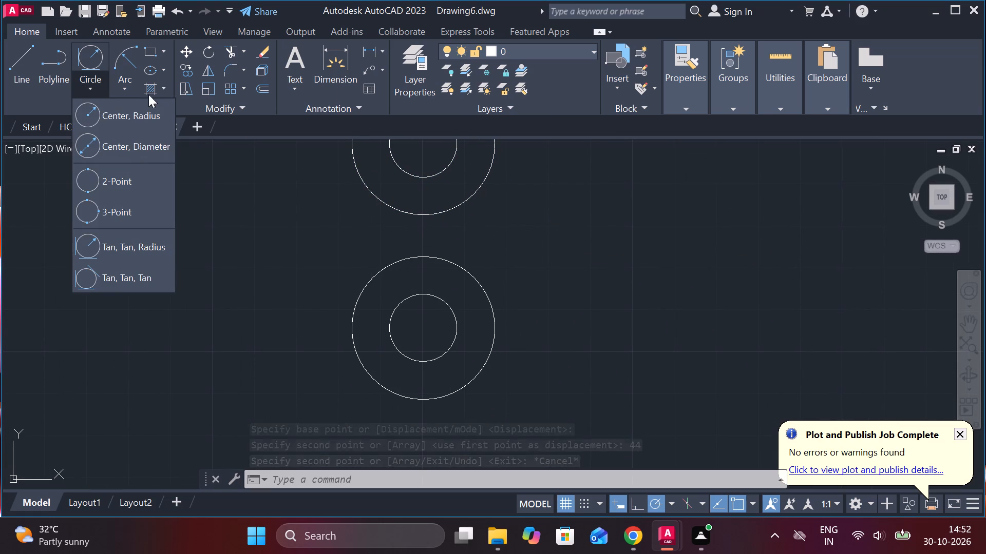
click(91, 69)
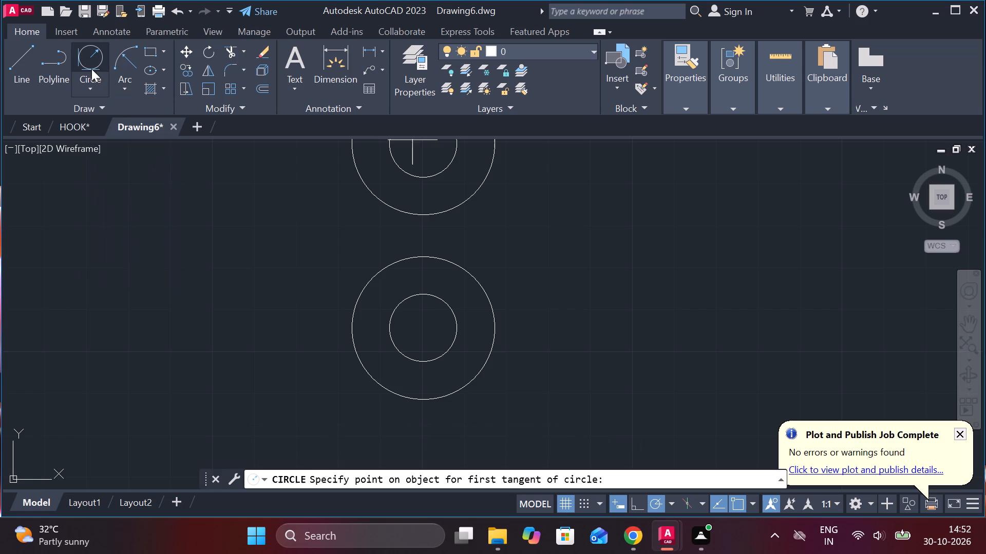
click(492, 169)
click(491, 283)
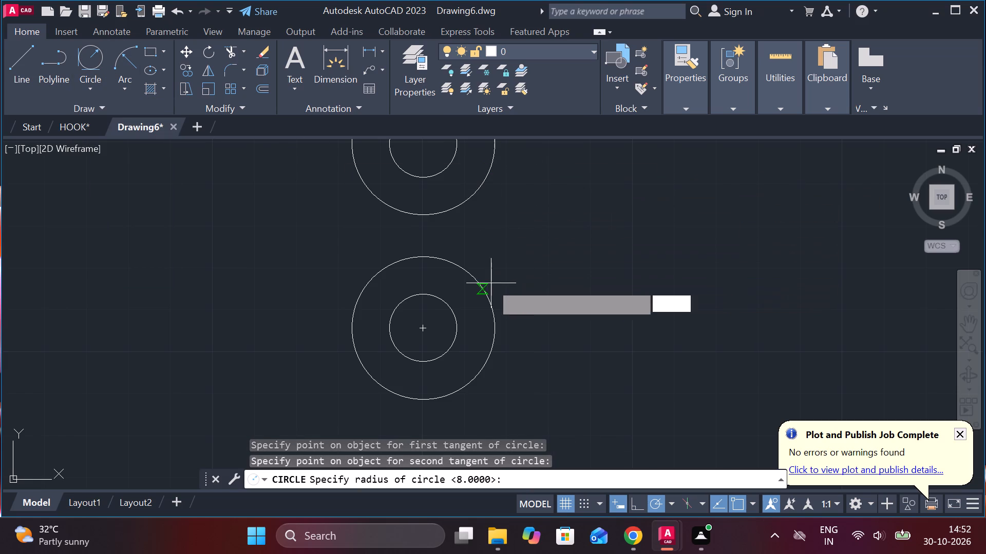
text(26)
key(Return)
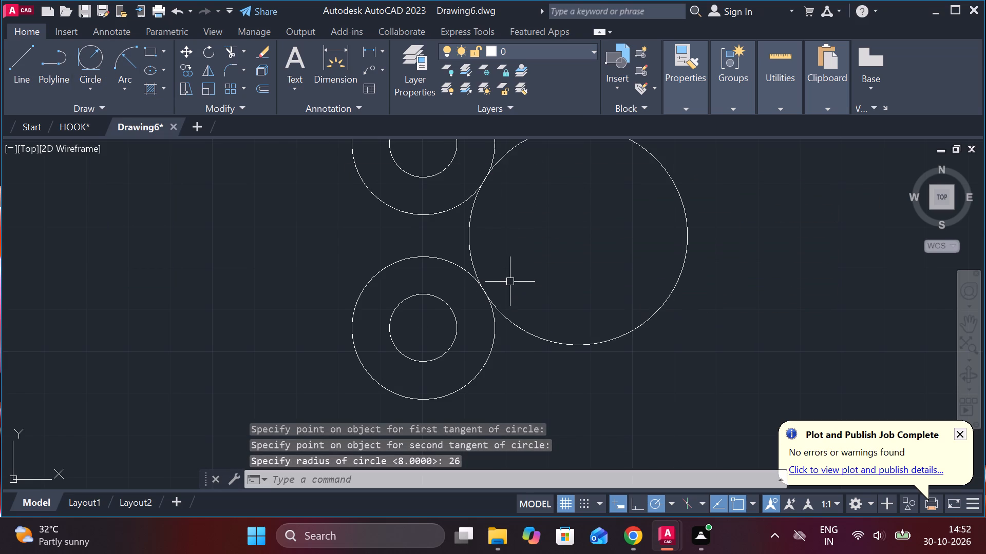
Trim the radius 26 circle, leaving only the concave arc that joins the two outer circles.
key(t)
text(R)
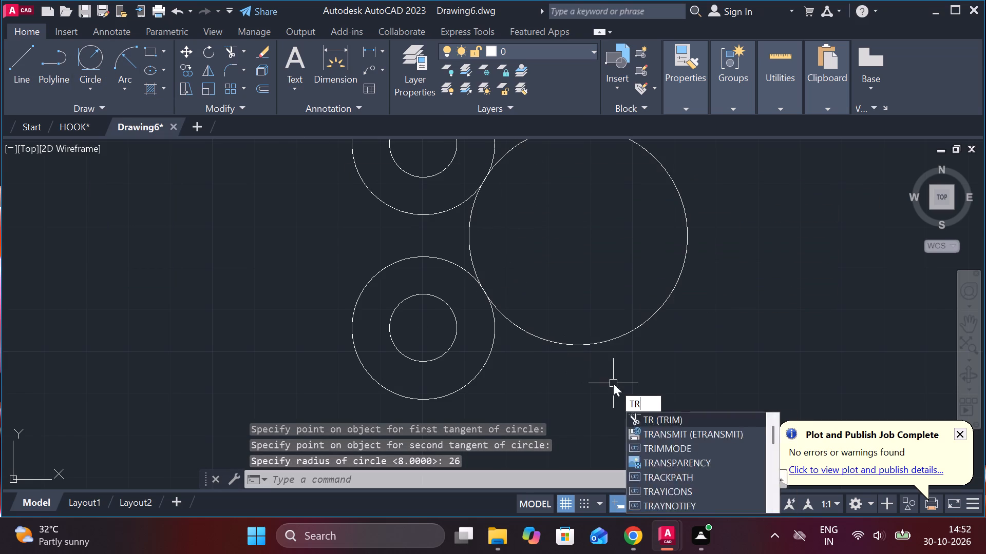
key(space)
click(613, 383)
click(587, 229)
key(Escape)
key(grave)
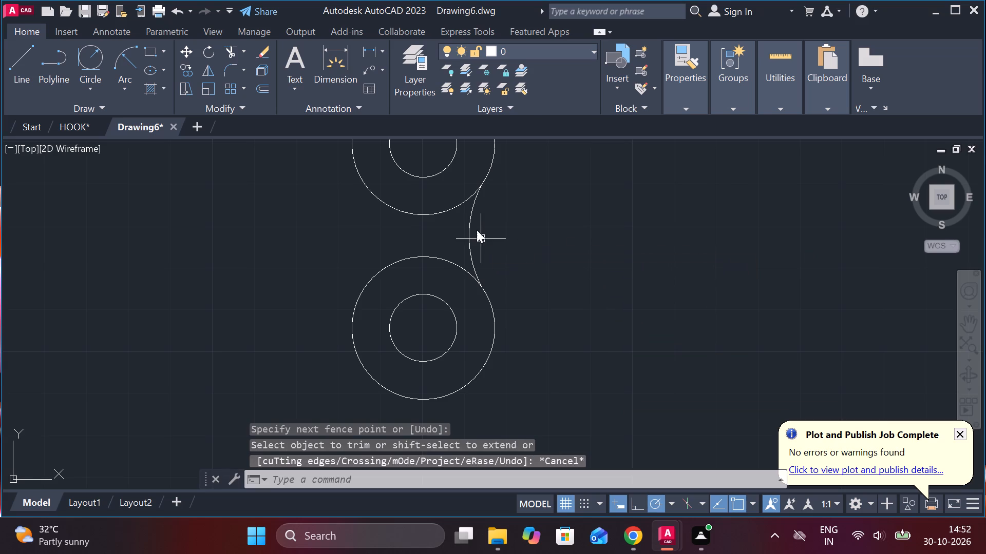
key(Escape)
Mirror the connecting arc about the vertical line through both circle centres, keeping the original arc.
click(469, 226)
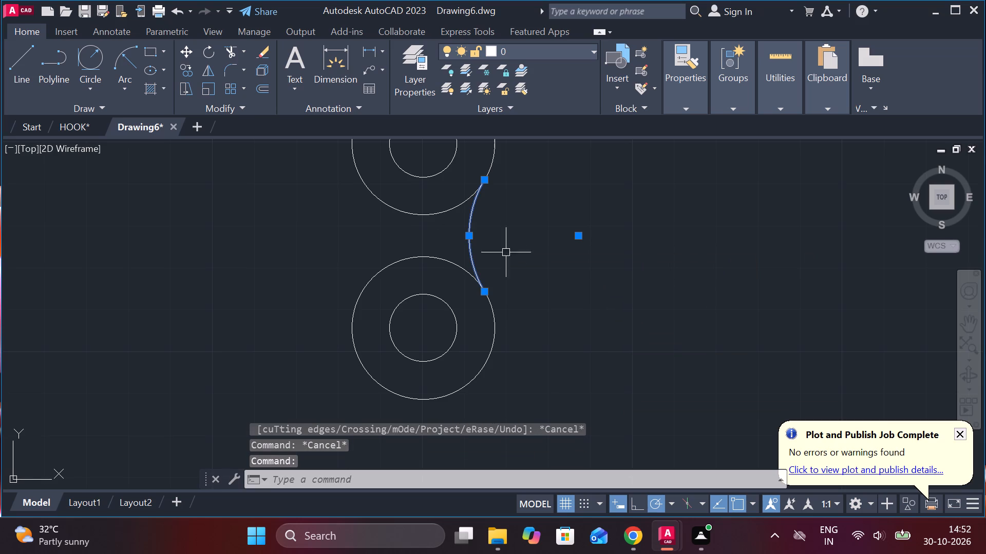
text(MI)
key(Return)
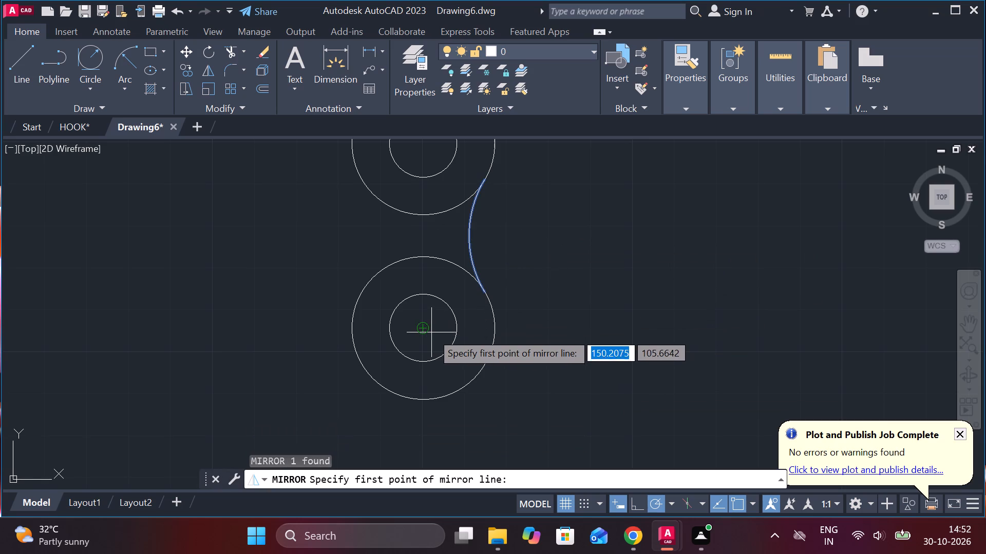
click(428, 330)
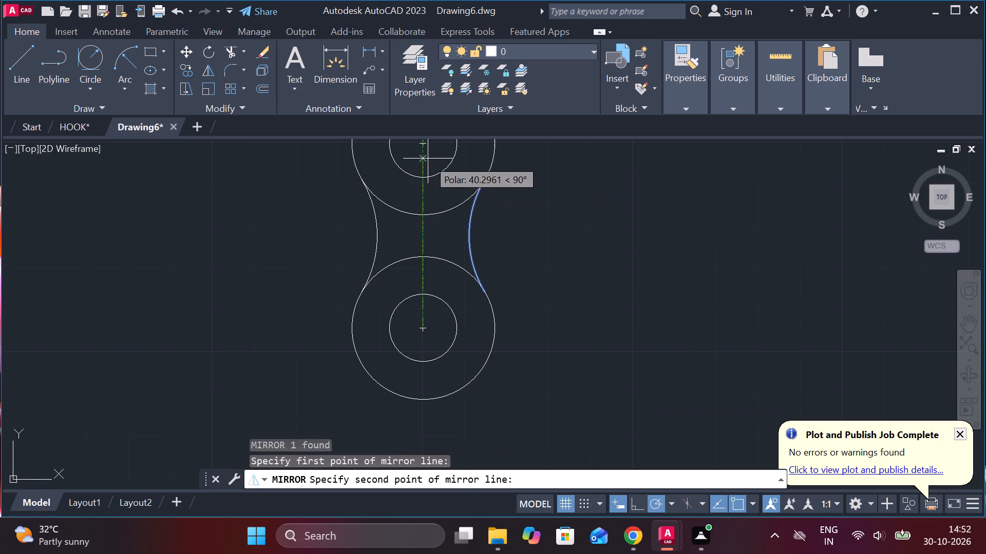
click(423, 144)
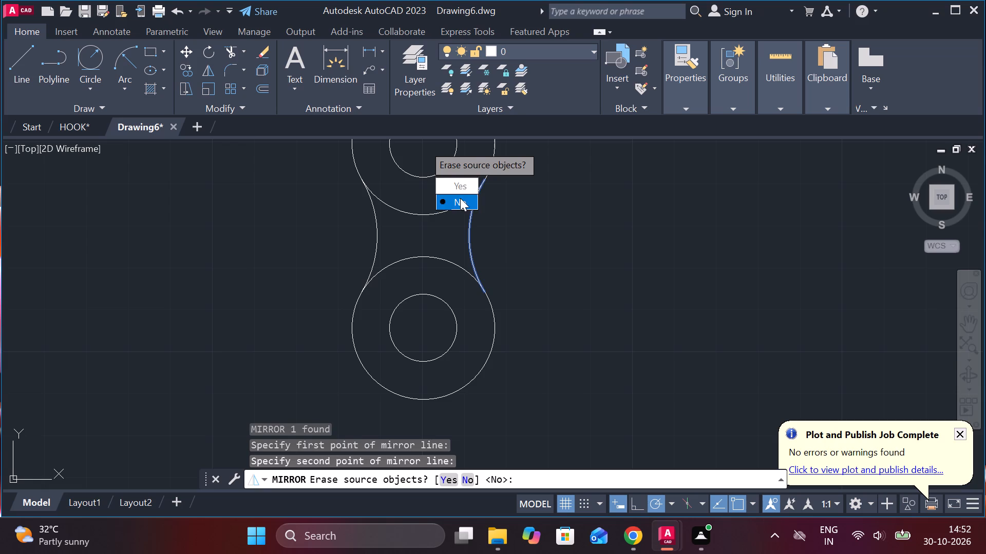
drag(462, 200, 423, 144)
Draw a circle of diameter 12 at the centre of the upper concentric circles.
scroll(571, 228, down, 1)
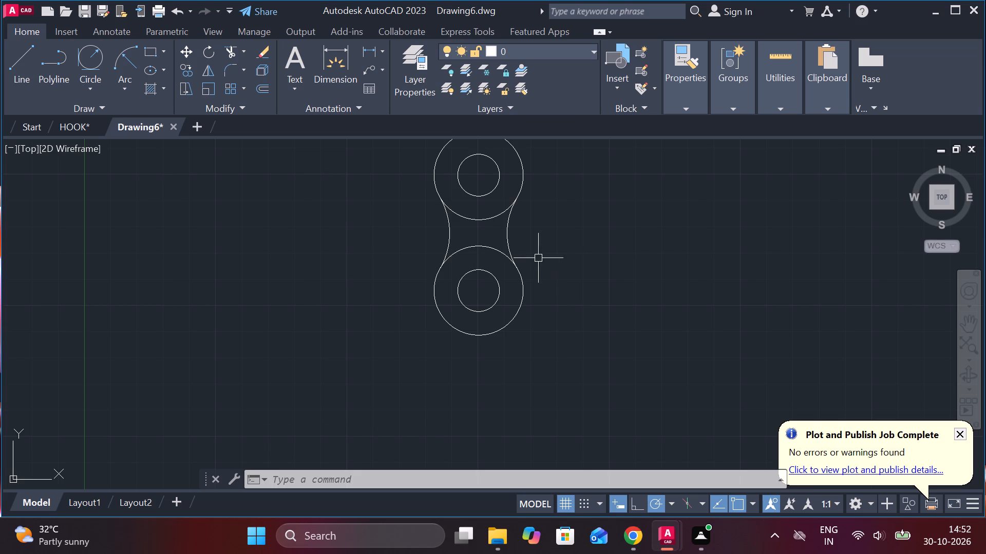
key(c)
key(space)
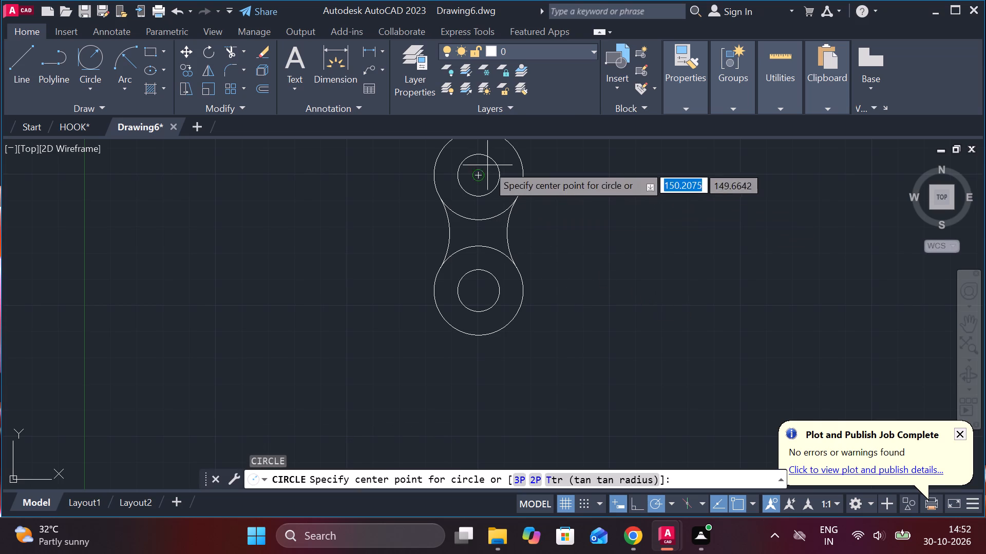
click(479, 171)
scroll(479, 171, up, 3)
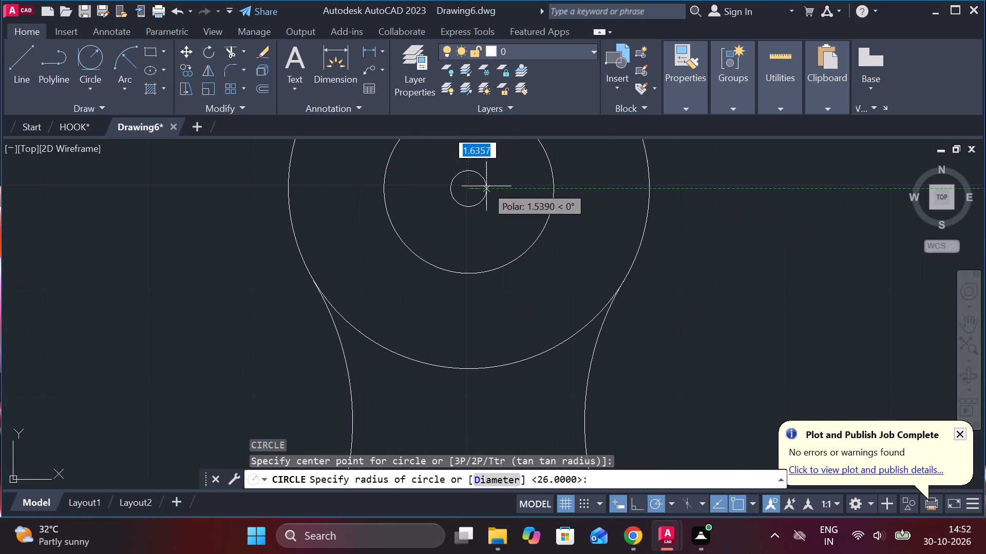
text(D)
key(space)
text(12)
key(Return)
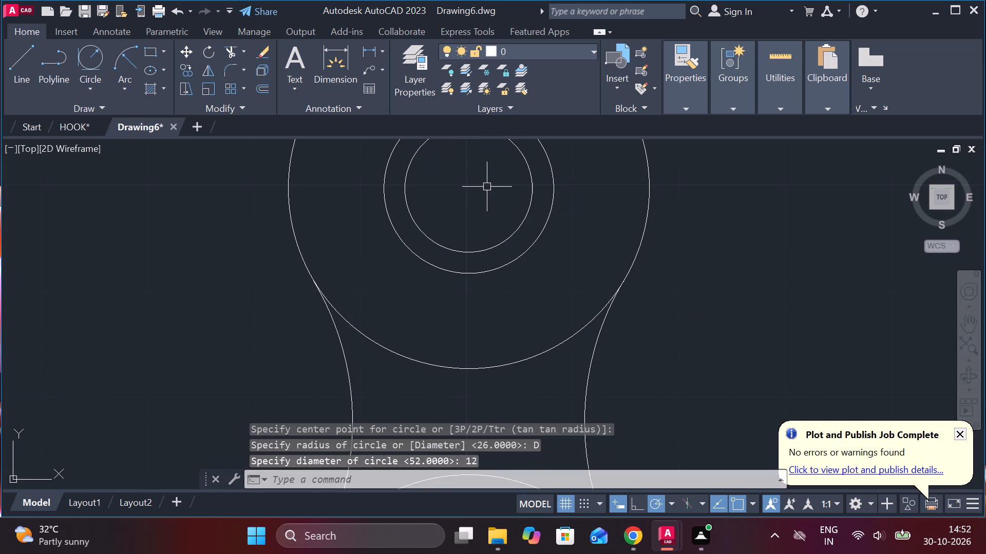
Load the CENTER linetype from acadiso.lin into the drawing's Linetype Manager.
click(689, 105)
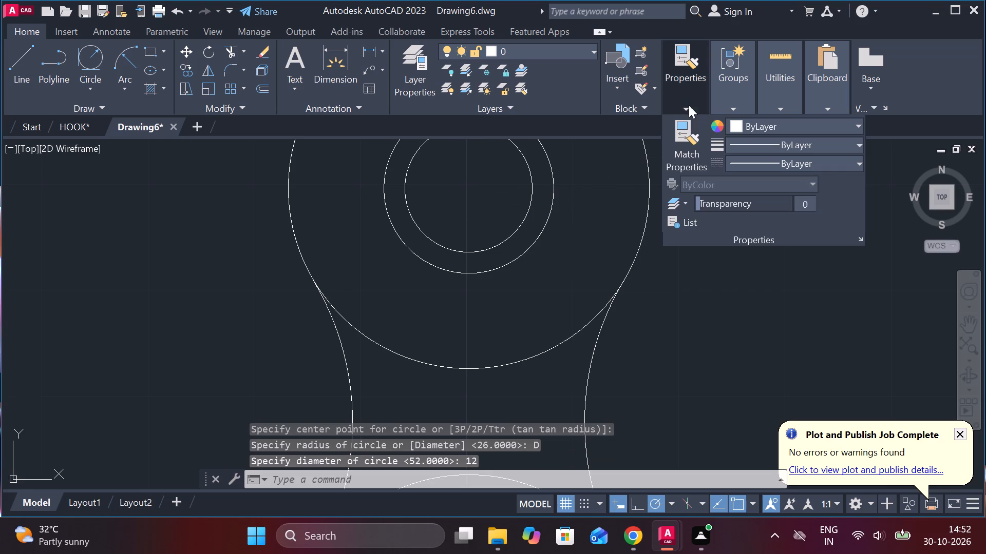
click(734, 167)
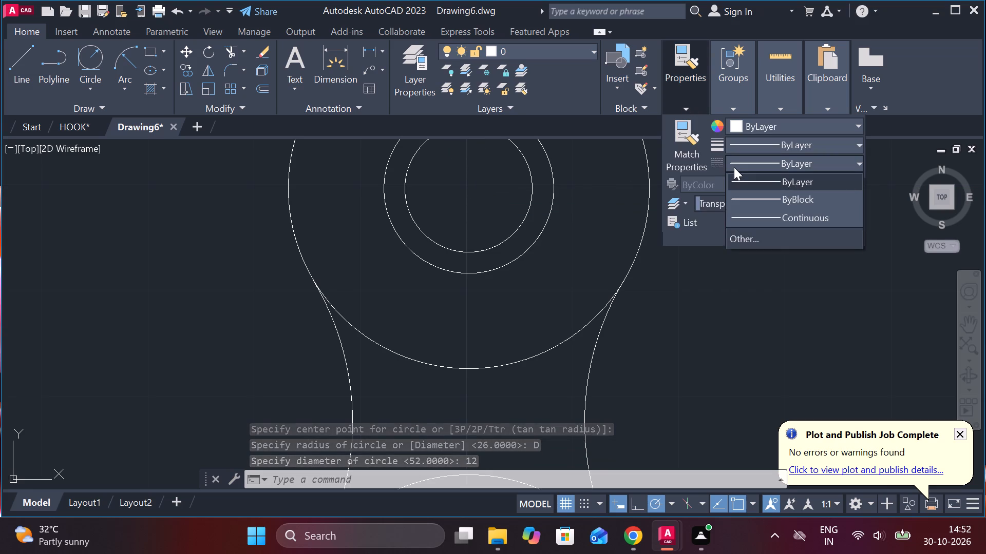
click(756, 241)
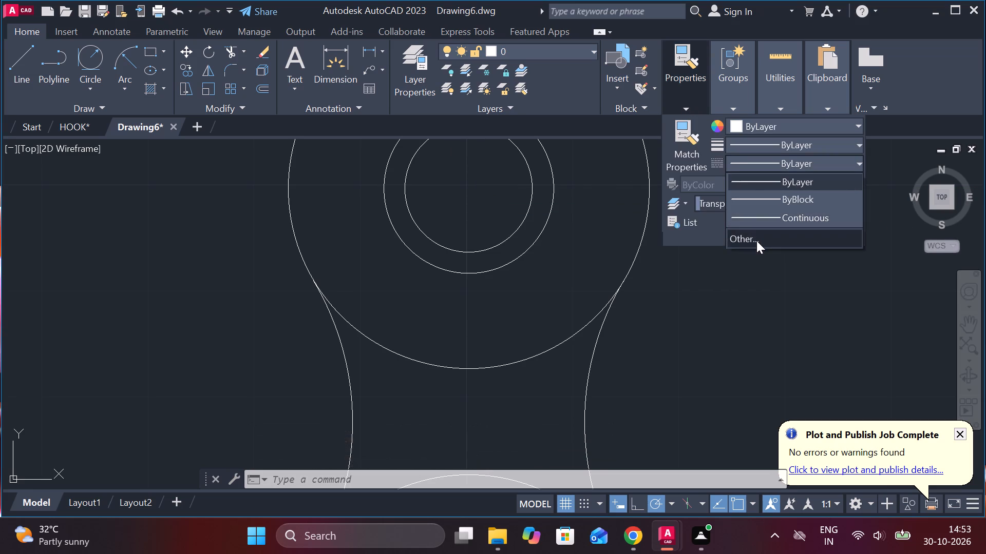
click(599, 130)
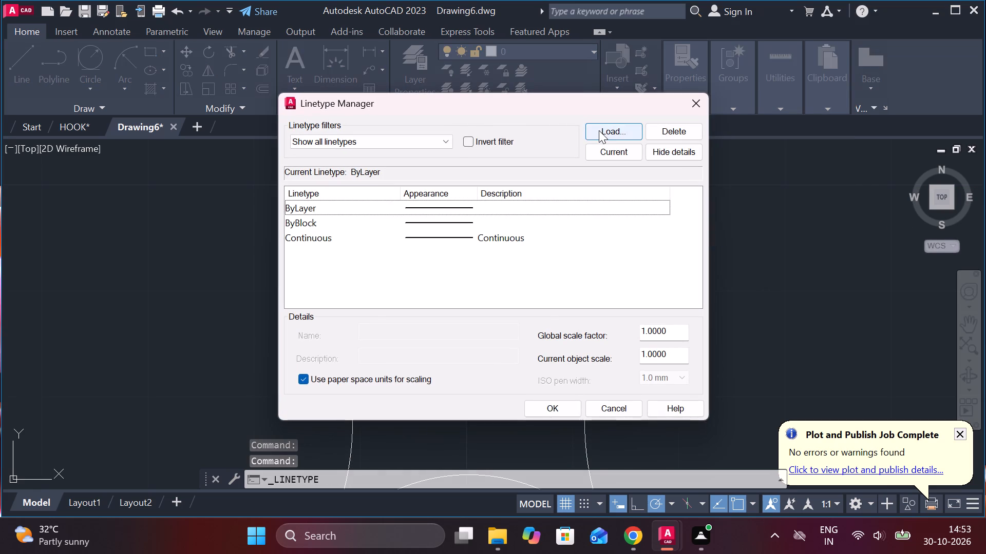
scroll(443, 285, down, 2)
scroll(404, 299, down, 2)
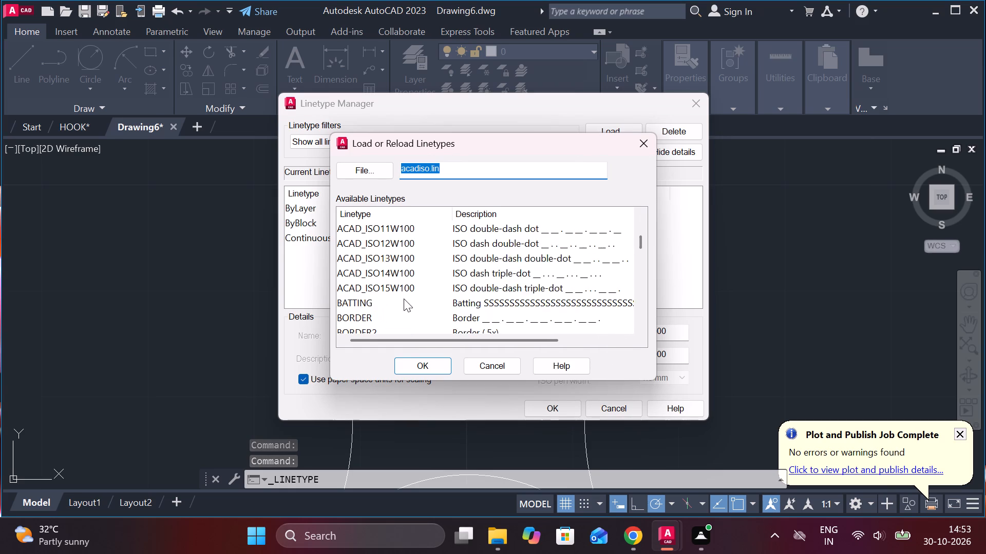
click(364, 311)
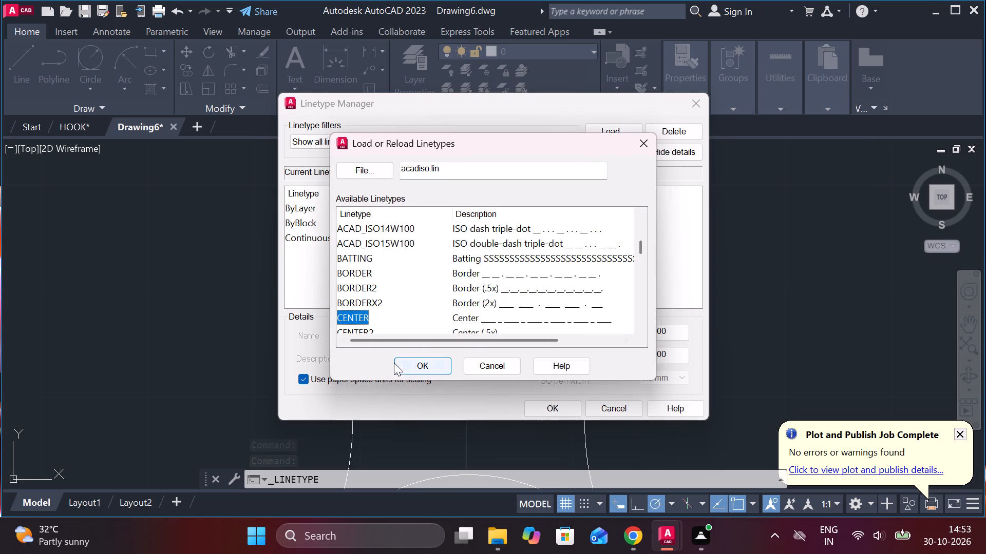
click(394, 363)
Load the DASHED linetype from acadiso.lin as well.
click(600, 129)
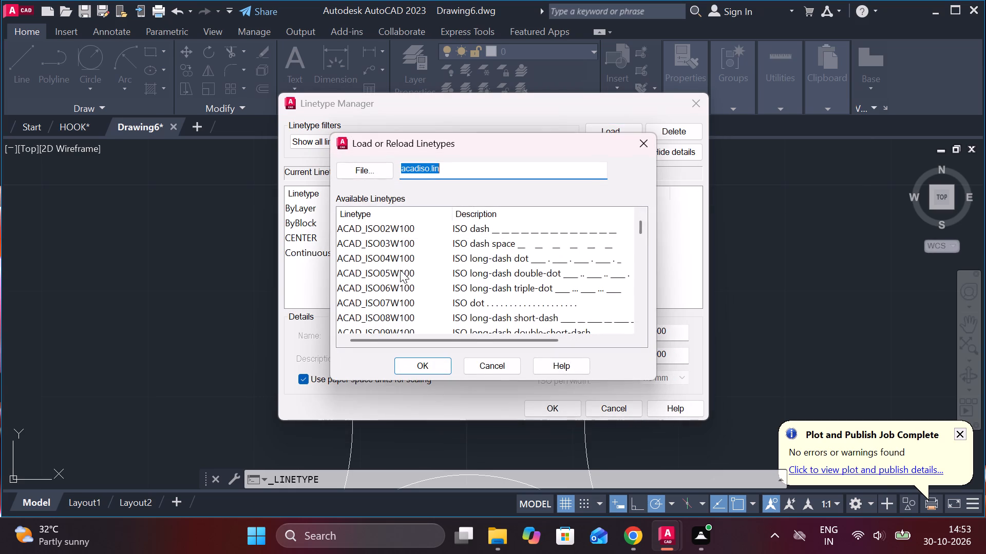
scroll(397, 272, down, 6)
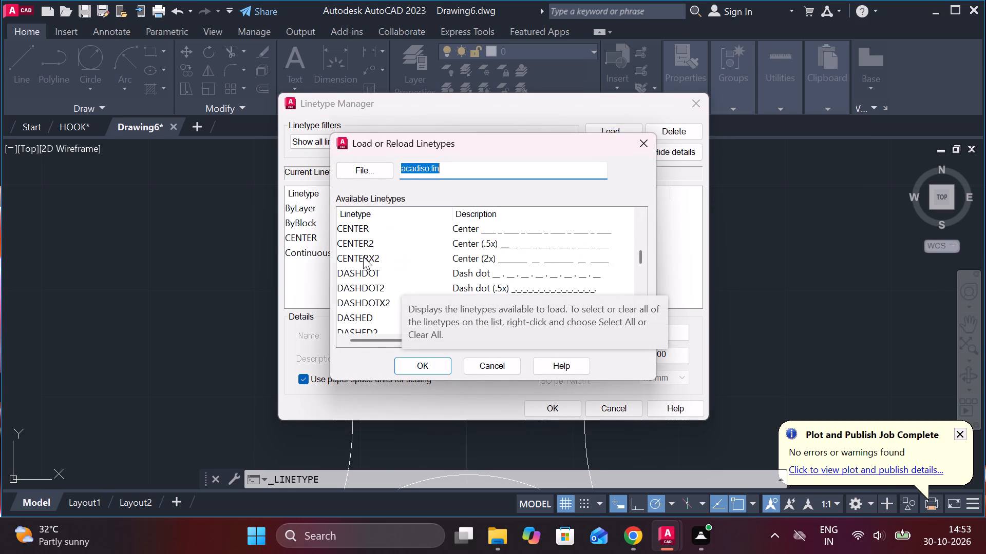
click(351, 321)
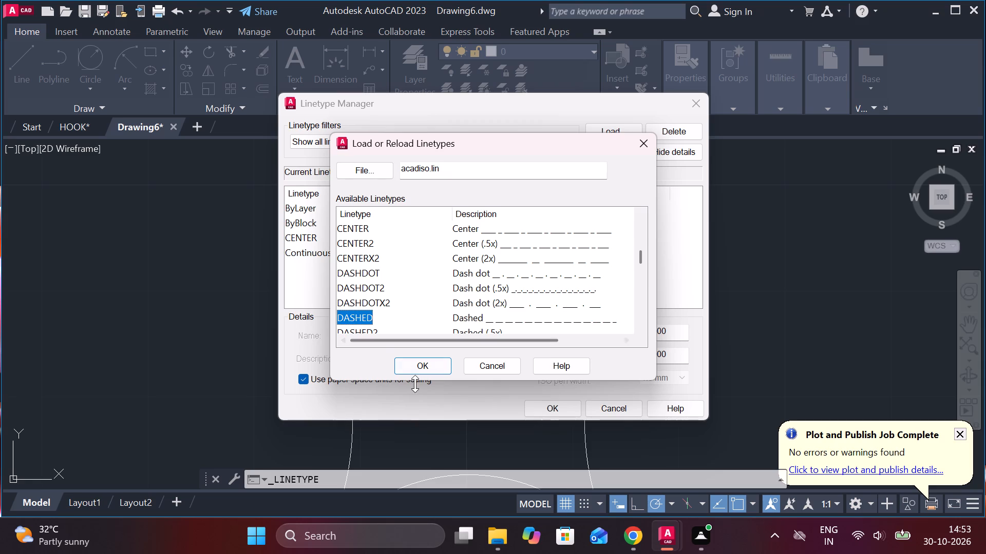
click(418, 377)
click(418, 373)
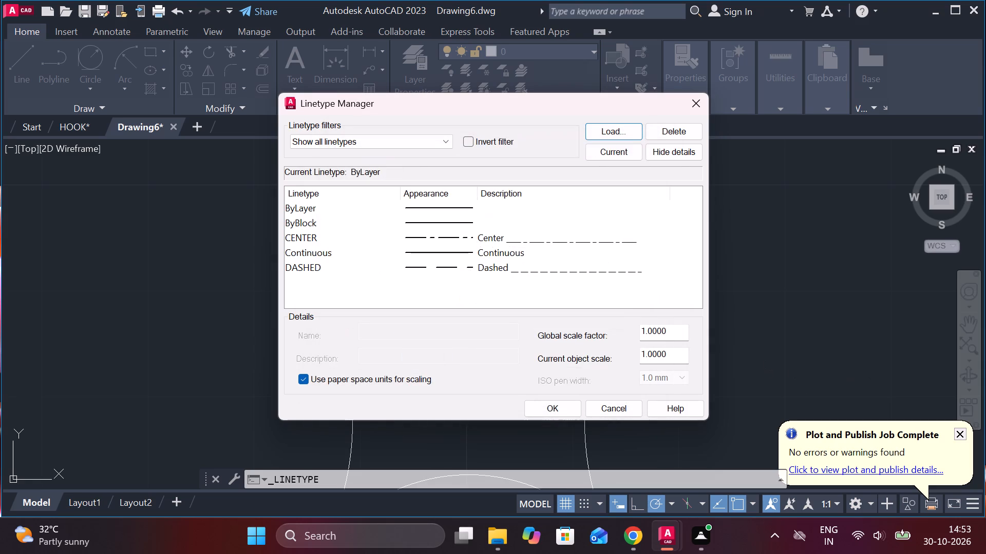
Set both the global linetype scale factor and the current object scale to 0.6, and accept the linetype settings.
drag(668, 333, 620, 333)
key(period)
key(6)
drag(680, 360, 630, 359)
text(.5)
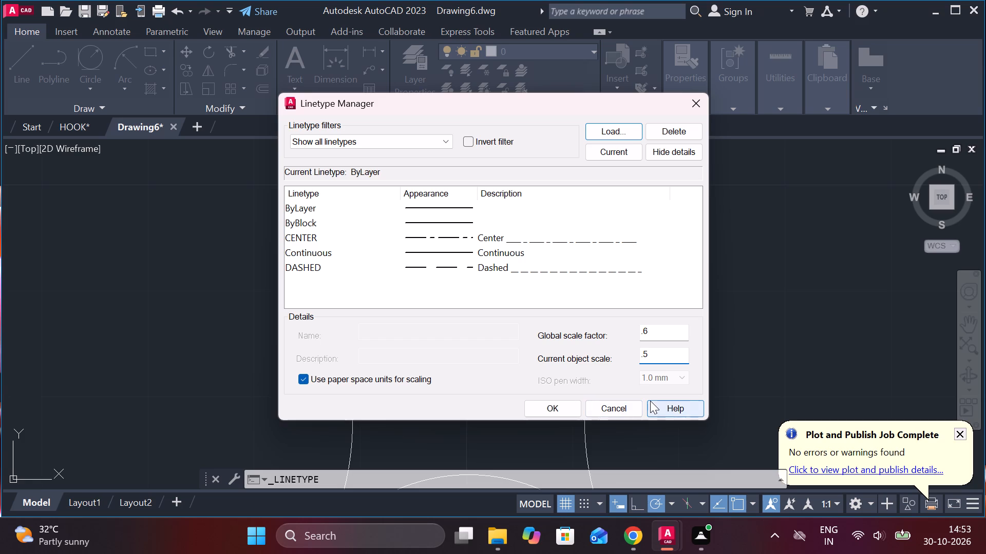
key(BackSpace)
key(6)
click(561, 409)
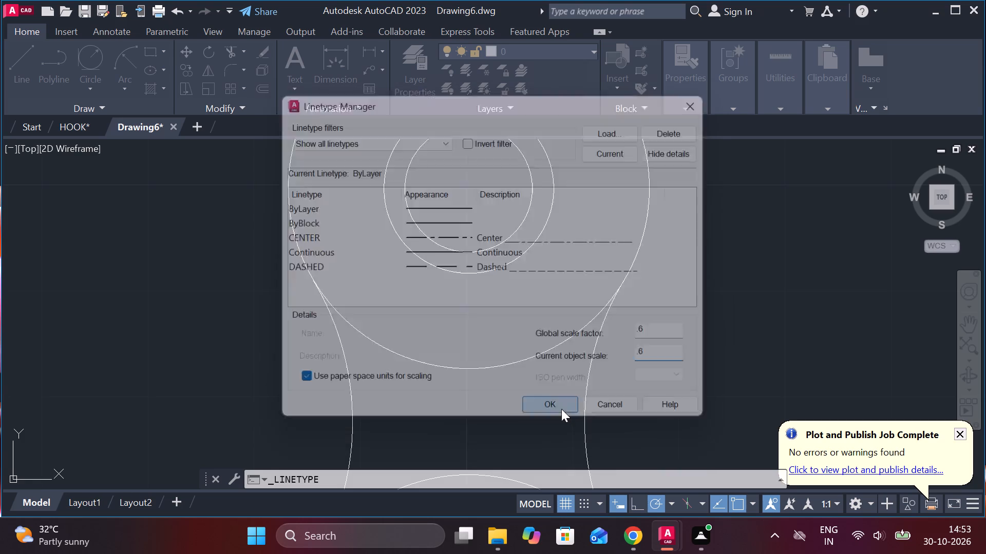
Change the diameter 12 circle in the upper concentric circles to the DASHED linetype.
click(477, 254)
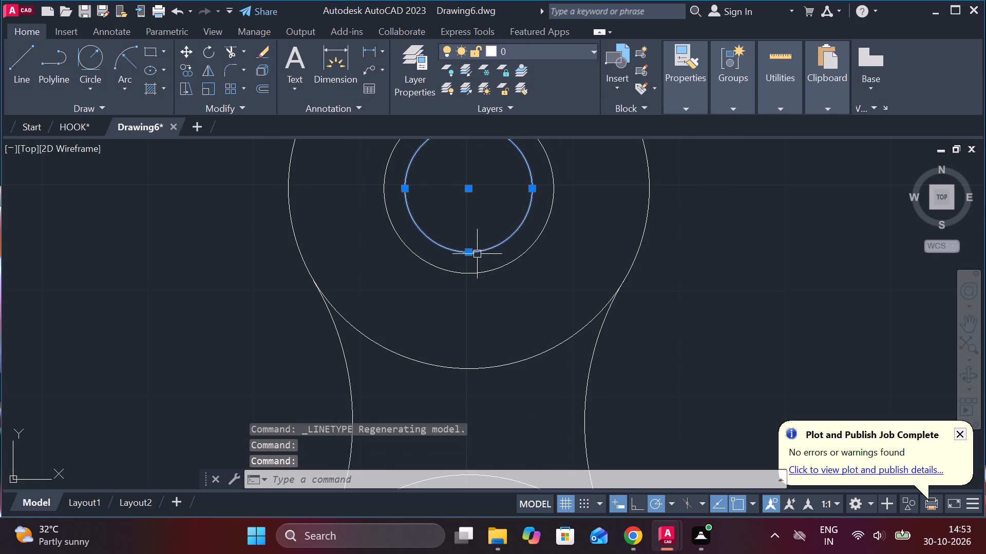
click(695, 108)
click(772, 167)
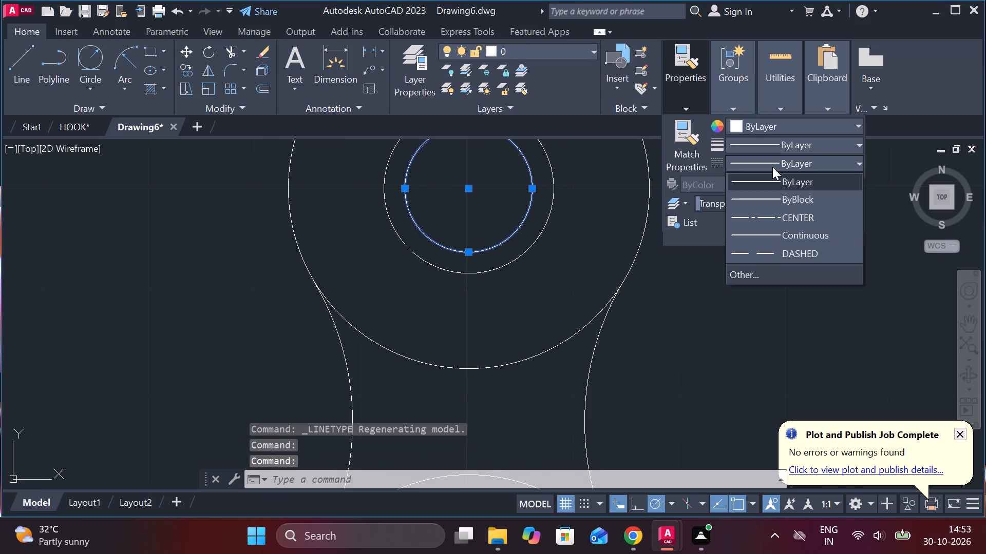
click(775, 253)
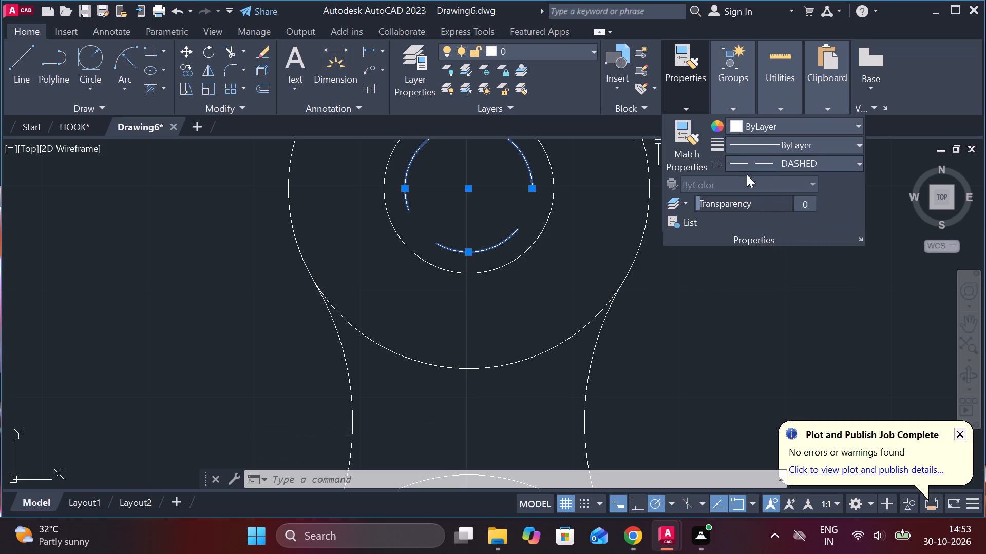
Set both the global linetype scale factor and the current object scale to 0.2, and accept the linetype settings.
click(815, 164)
click(763, 272)
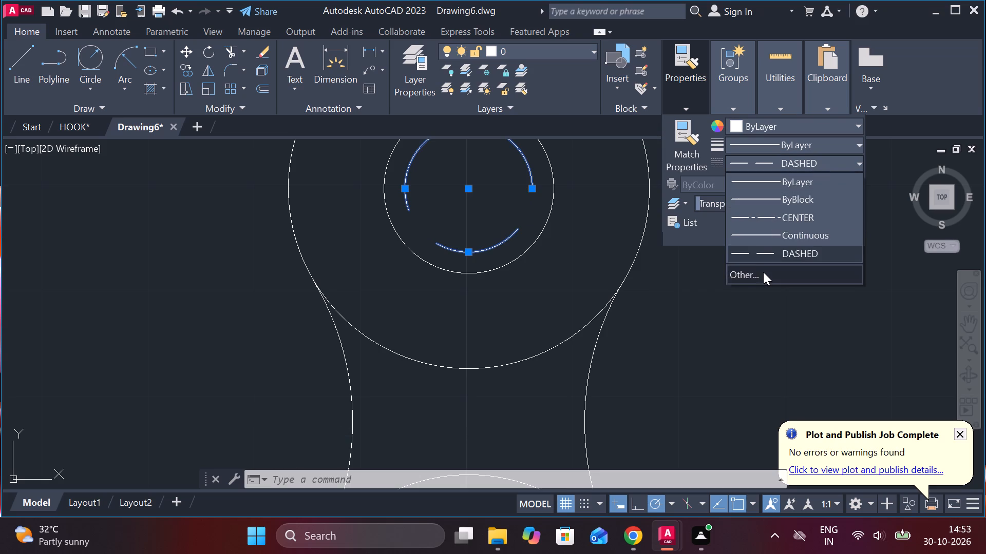
drag(672, 329, 611, 332)
key(period)
key(2)
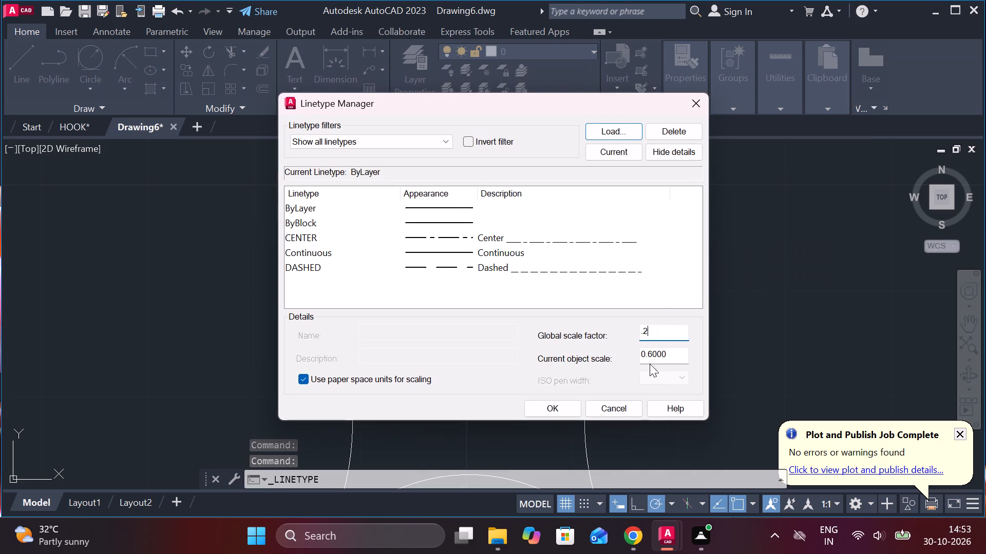
drag(678, 356, 619, 356)
text(.2)
click(564, 408)
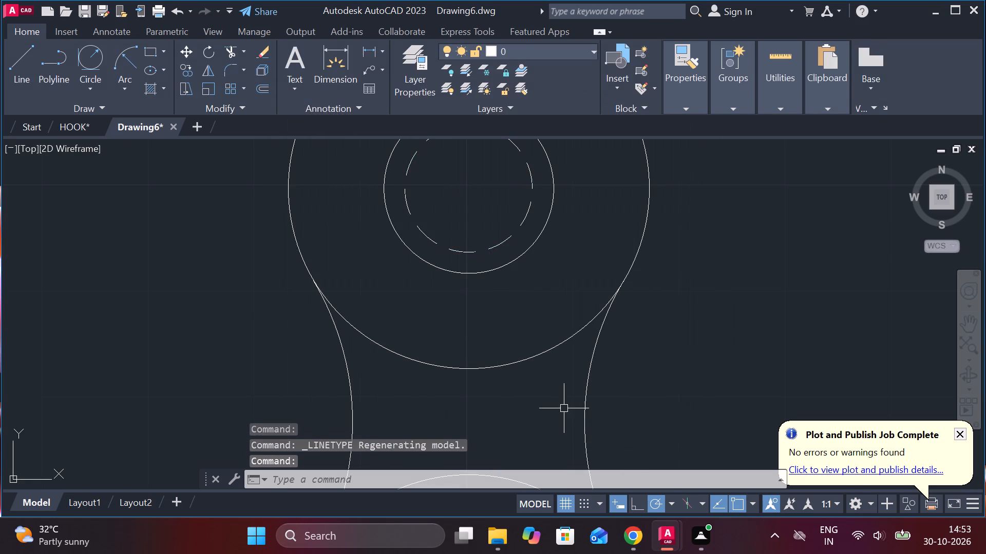
scroll(693, 283, down, 2)
key(Escape)
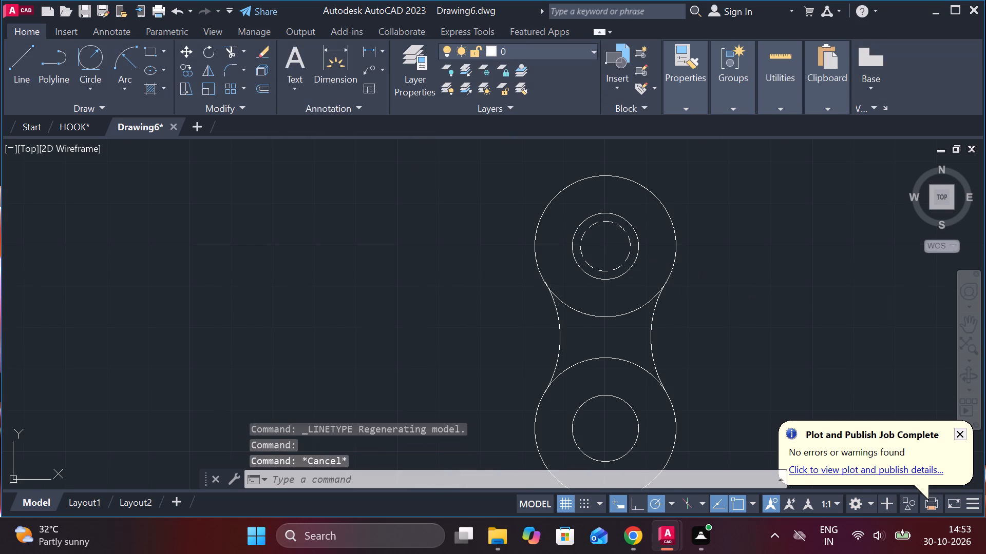
Copy the dashed circle from the centre of the upper concentric circles to the centre of the lower ones.
click(630, 253)
text(CO)
key(Return)
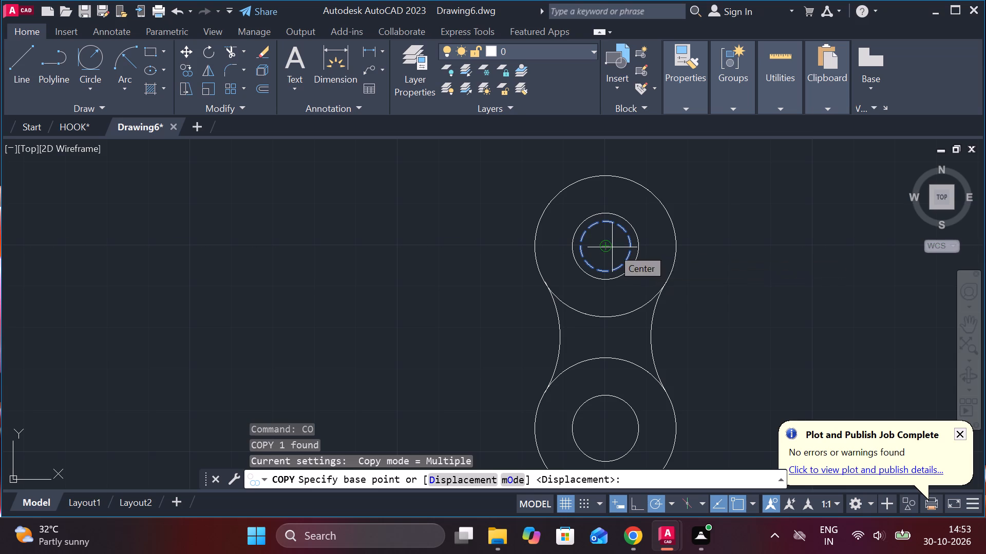
click(604, 244)
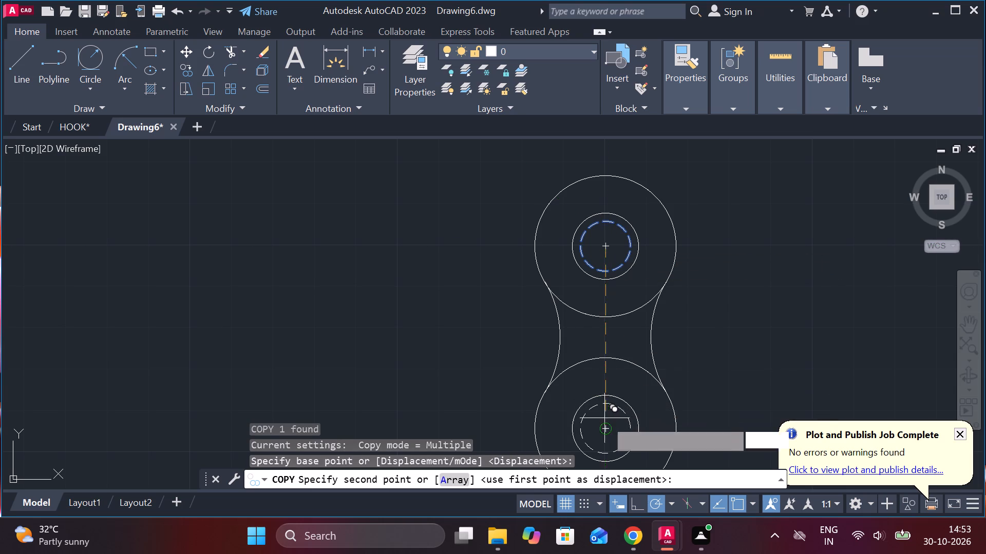
click(611, 427)
middle_drag(678, 396, 657, 344)
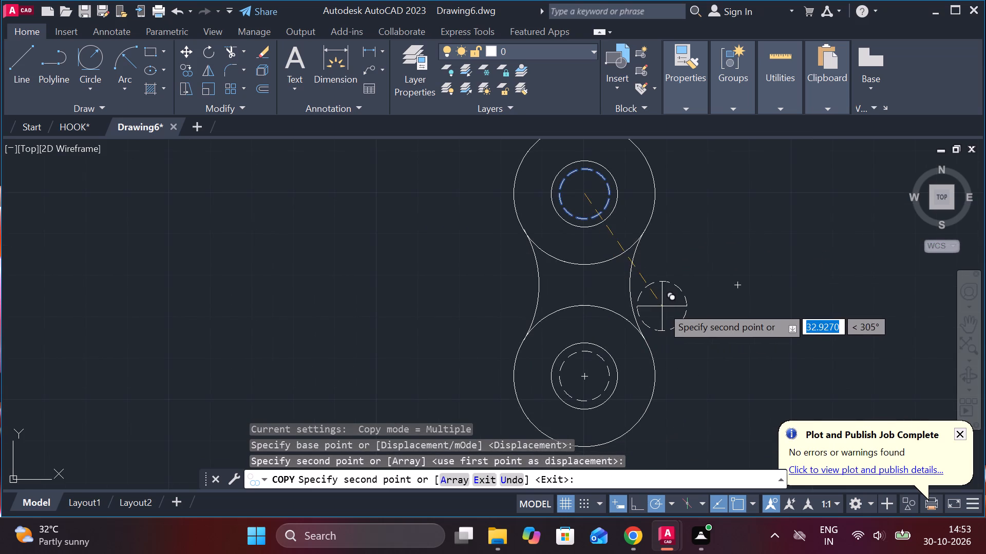
key(Escape)
Trim the inner portions of both outer circles between the connecting arcs, leaving one continuous link outline.
middle_drag(636, 241, 612, 180)
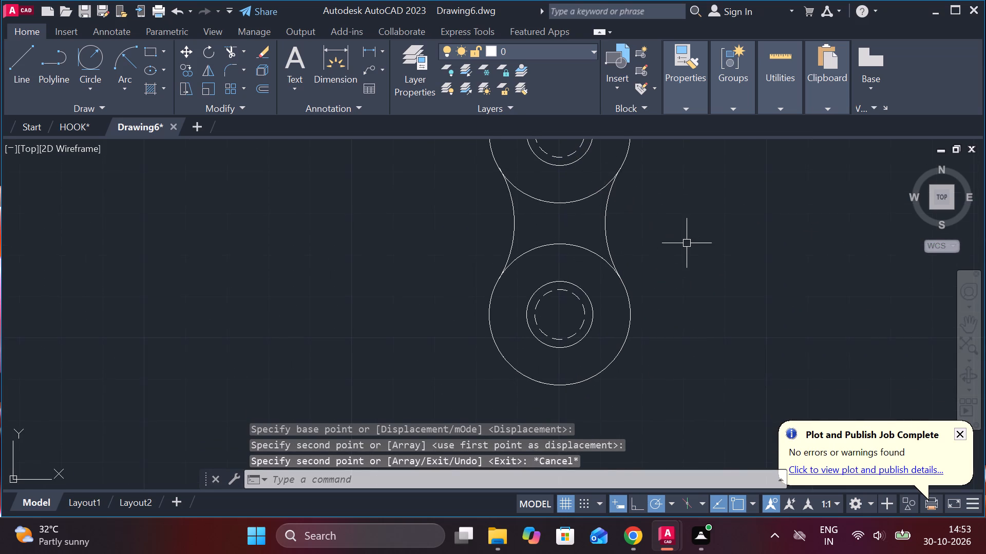
middle_drag(687, 243, 652, 296)
text(TR)
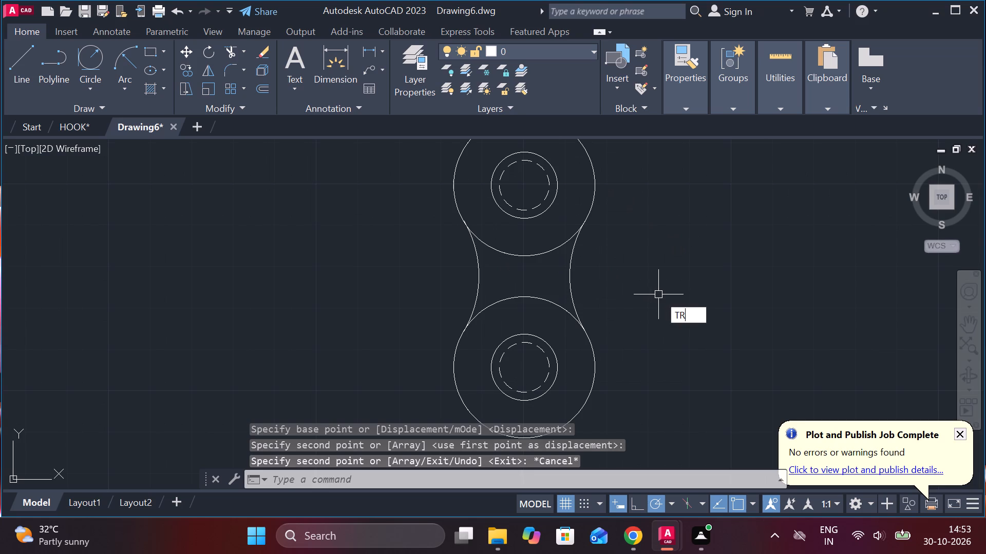
key(space)
click(511, 254)
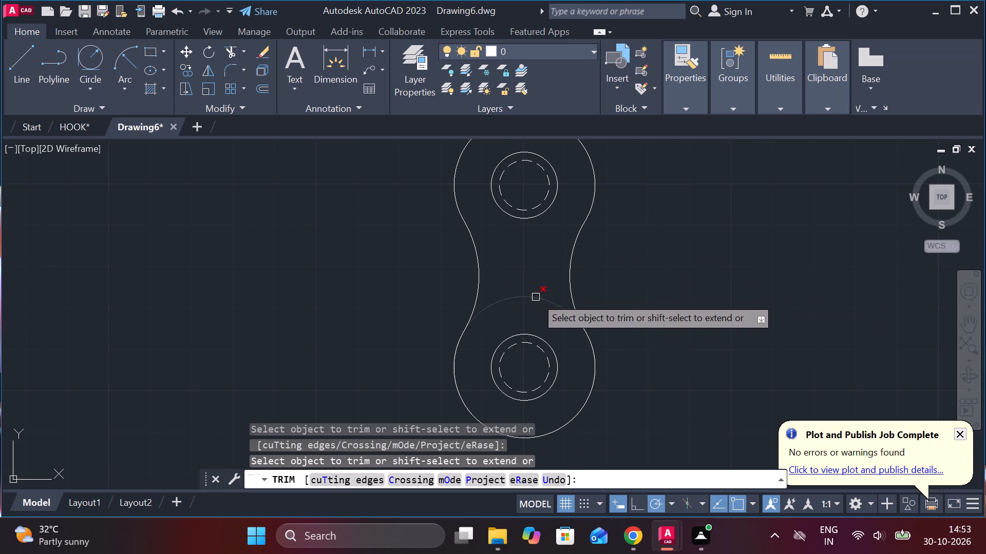
click(536, 297)
scroll(755, 283, down, 2)
middle_drag(741, 306, 589, 288)
key(Escape)
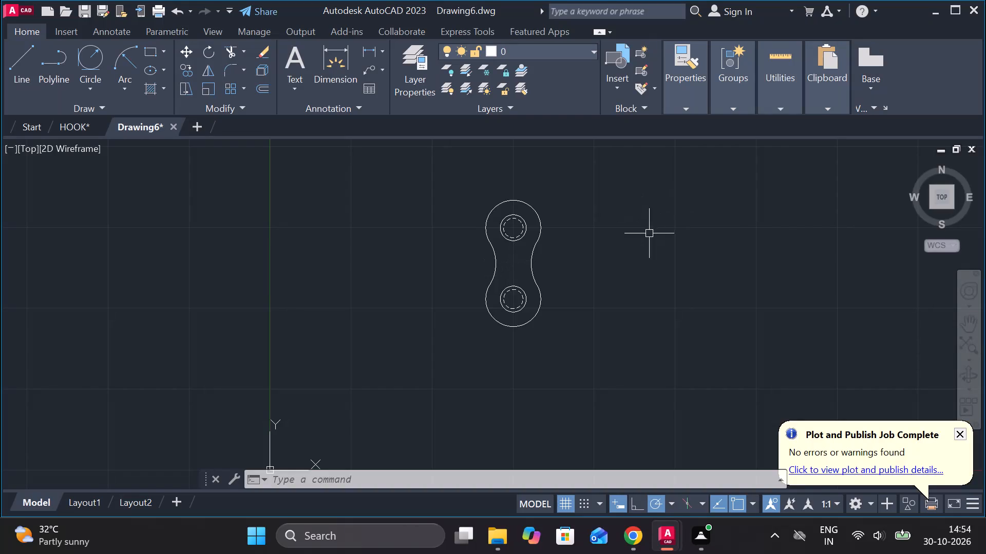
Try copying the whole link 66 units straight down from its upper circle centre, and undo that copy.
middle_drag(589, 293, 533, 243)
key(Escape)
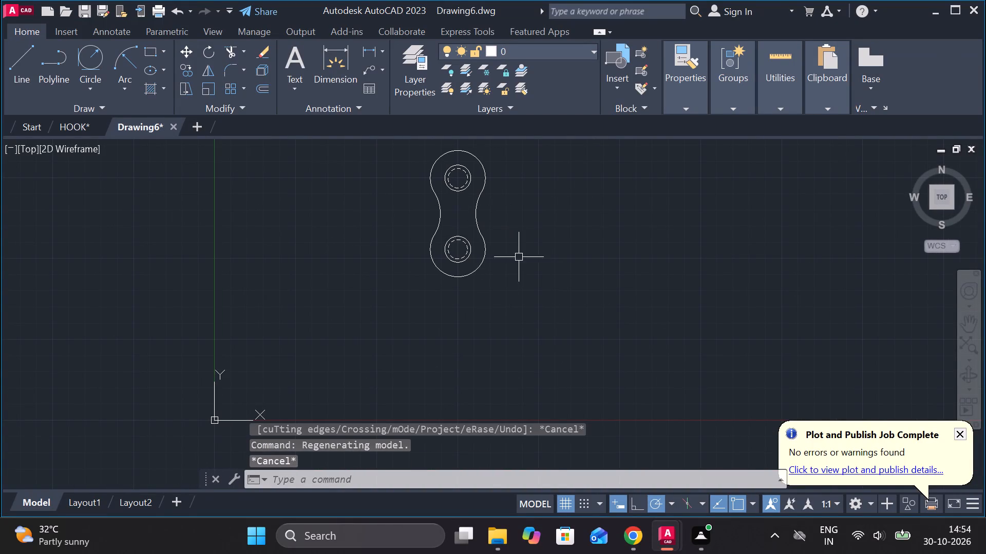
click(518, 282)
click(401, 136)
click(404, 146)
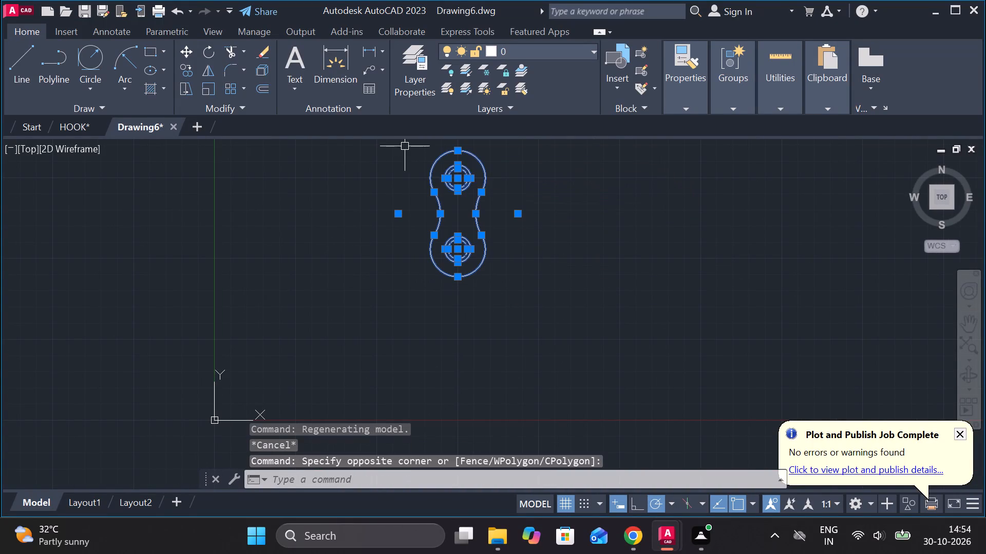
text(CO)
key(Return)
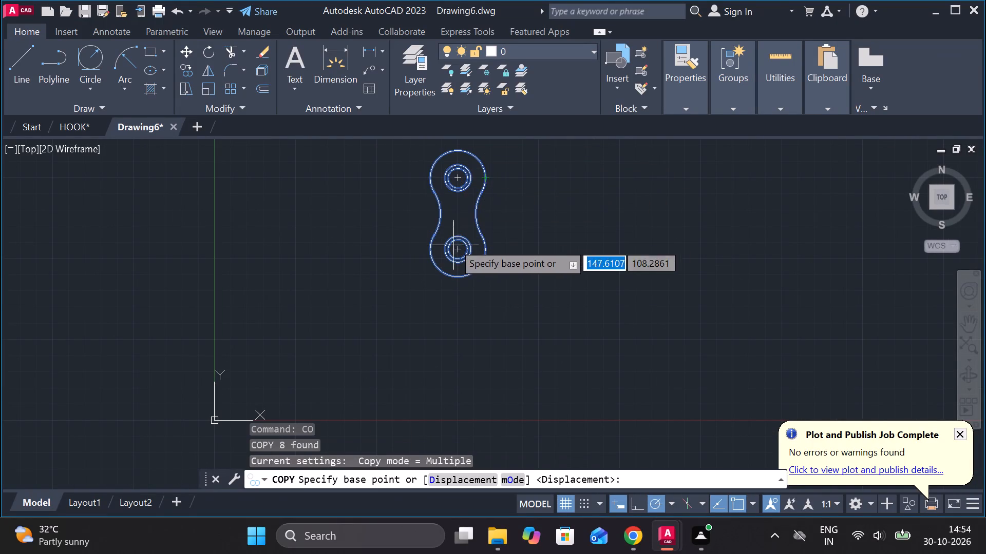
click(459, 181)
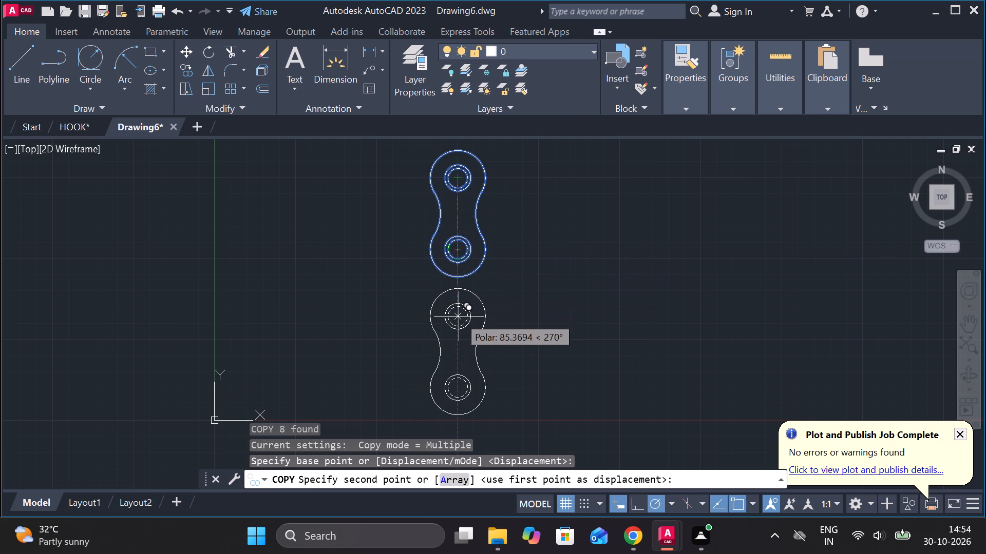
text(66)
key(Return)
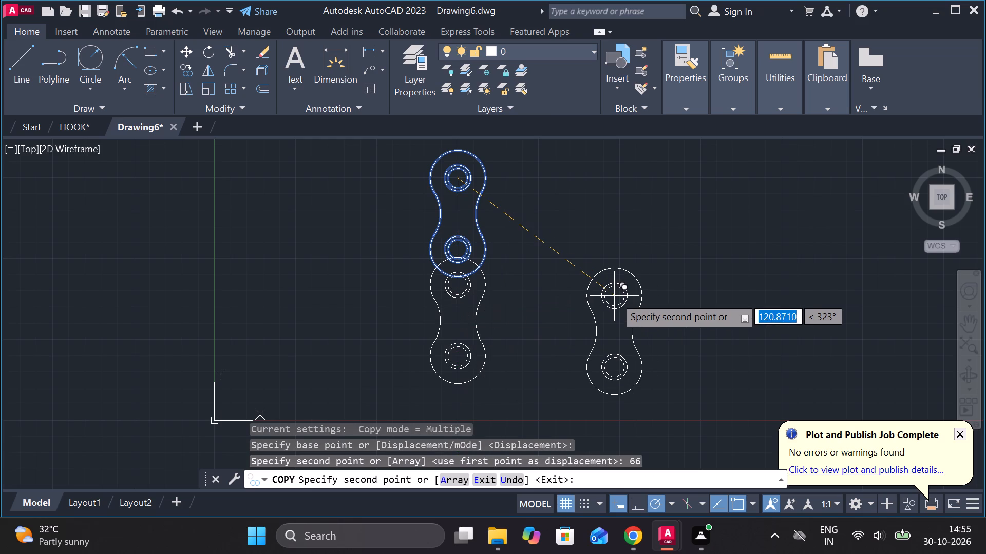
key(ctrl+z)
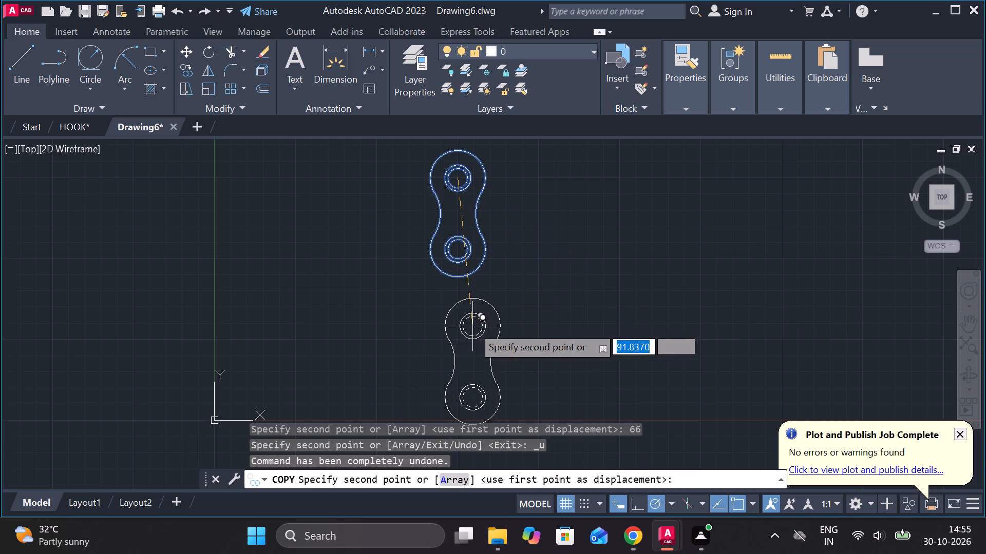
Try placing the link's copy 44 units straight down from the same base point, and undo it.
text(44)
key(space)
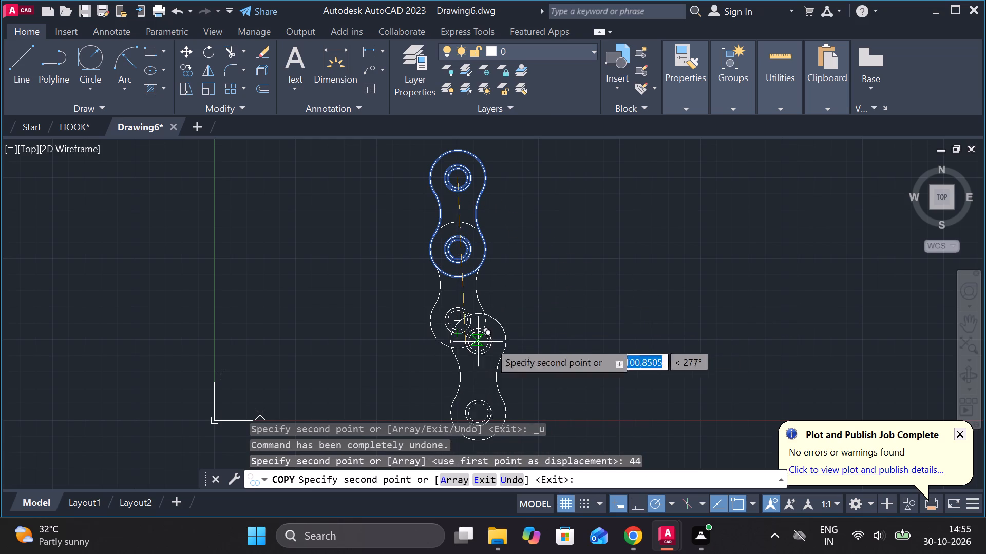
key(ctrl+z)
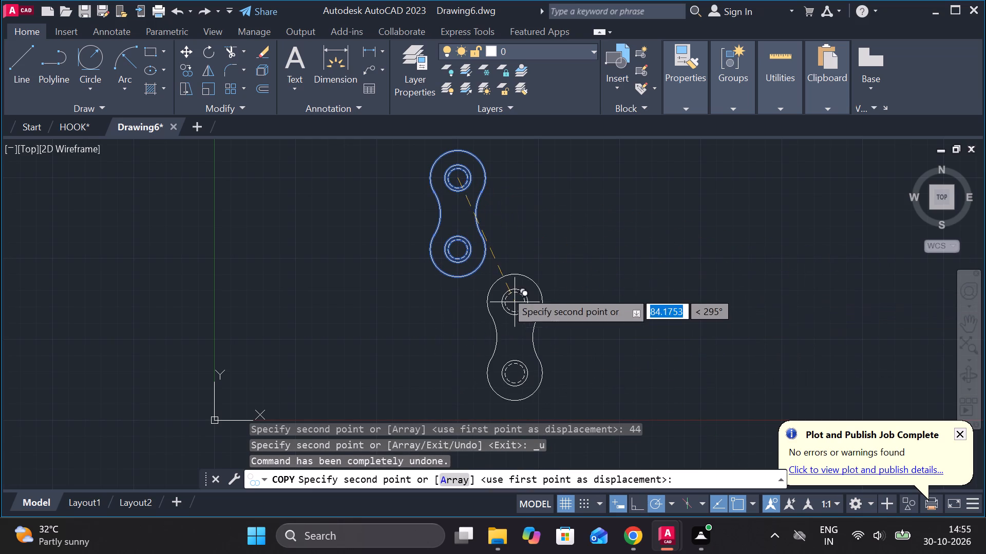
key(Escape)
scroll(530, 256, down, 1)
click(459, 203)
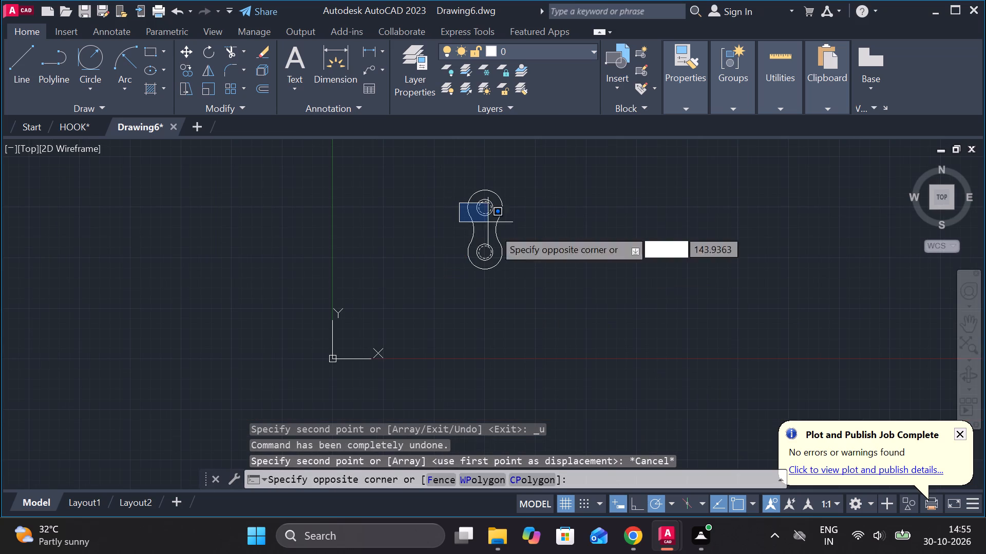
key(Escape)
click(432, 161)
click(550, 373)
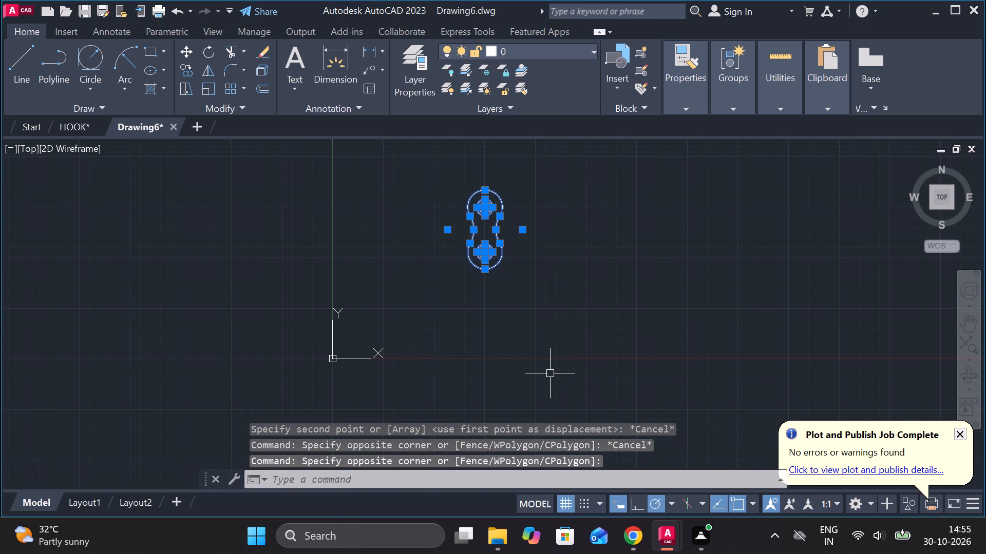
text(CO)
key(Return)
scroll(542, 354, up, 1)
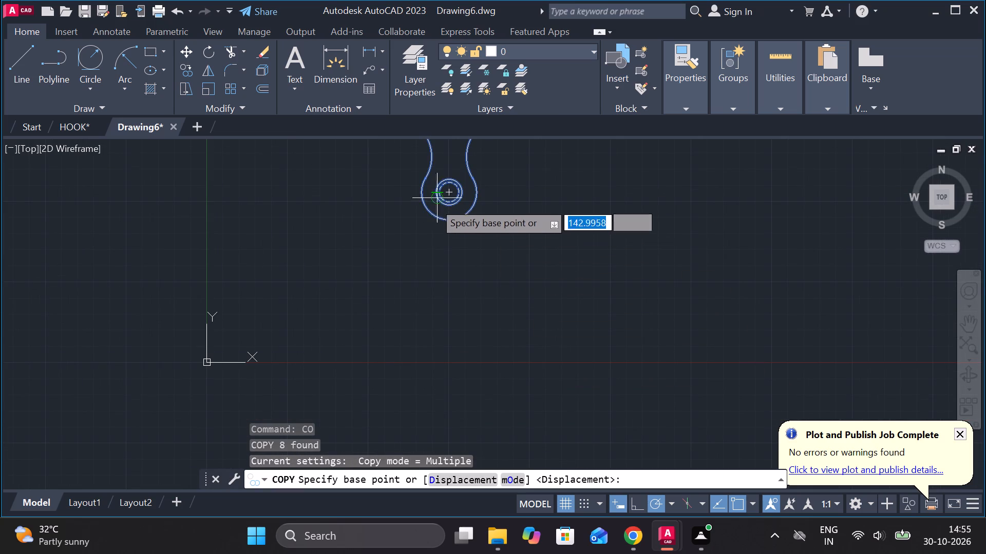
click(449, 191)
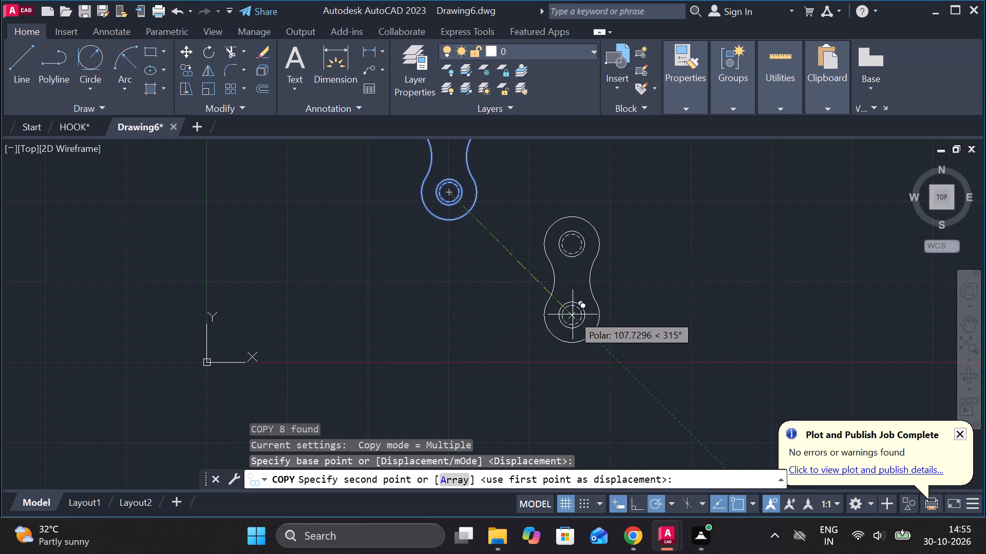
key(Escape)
Draw a guide line 44 units straight down from the centre of the link's lower circles.
key(l)
key(Return)
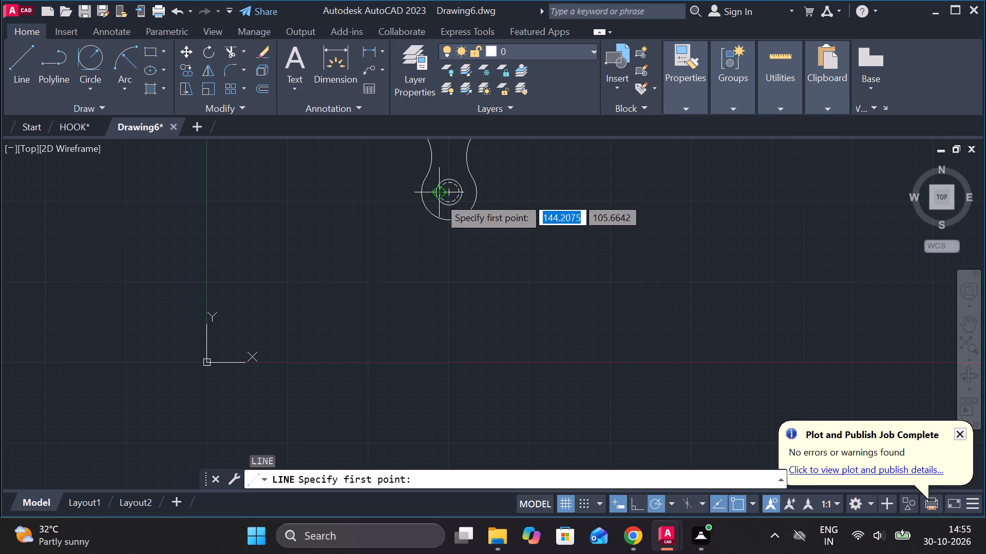
click(445, 196)
text(22)
key(space)
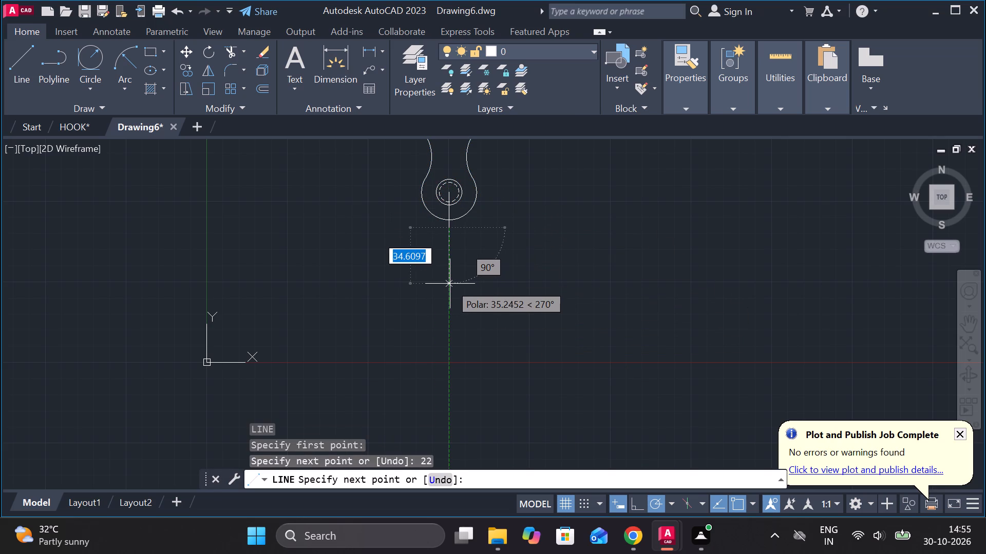
key(ctrl+z)
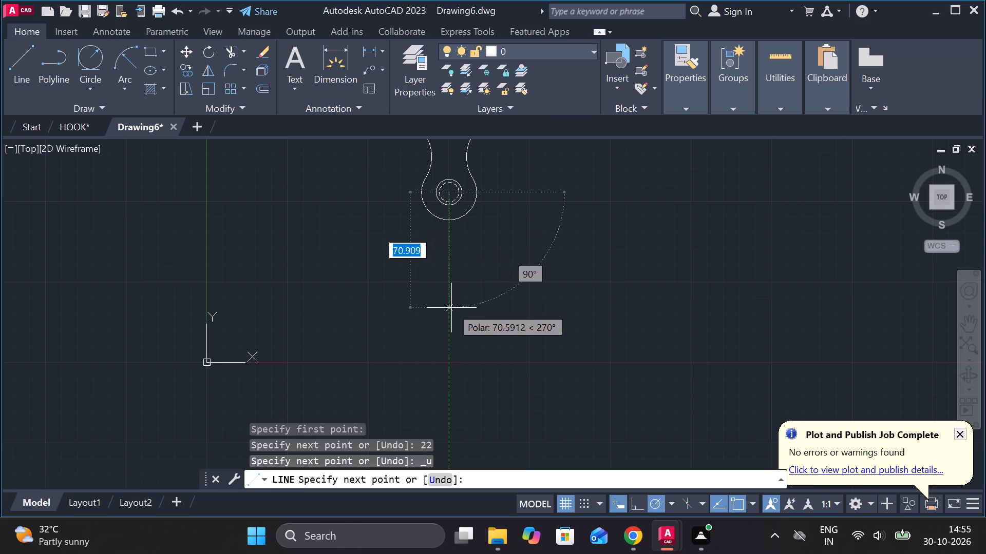
text(44)
key(space)
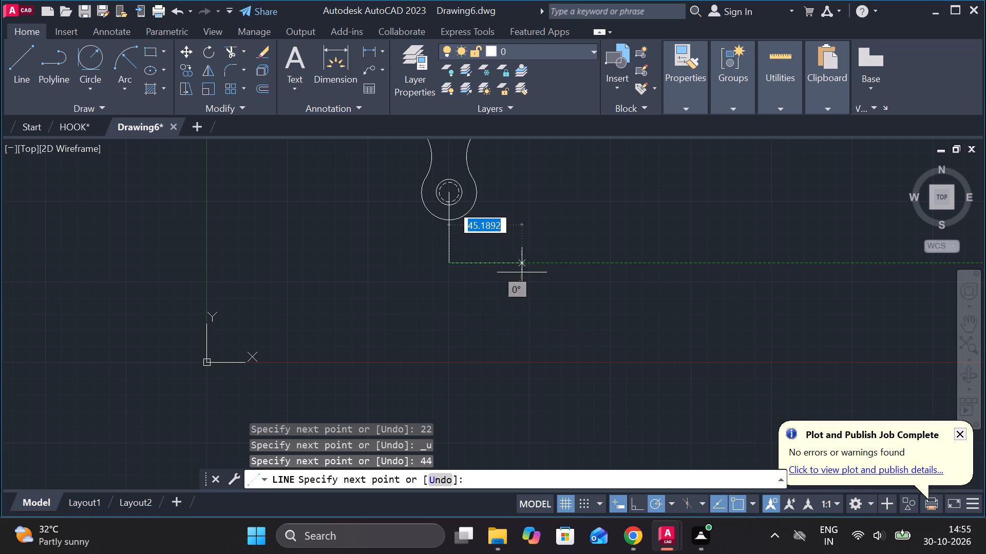
key(Escape)
Copy the whole link without the guide line, from its upper circle centre to the guide line's lower end.
scroll(522, 272, down, 1)
middle_drag(522, 273, 523, 334)
click(425, 193)
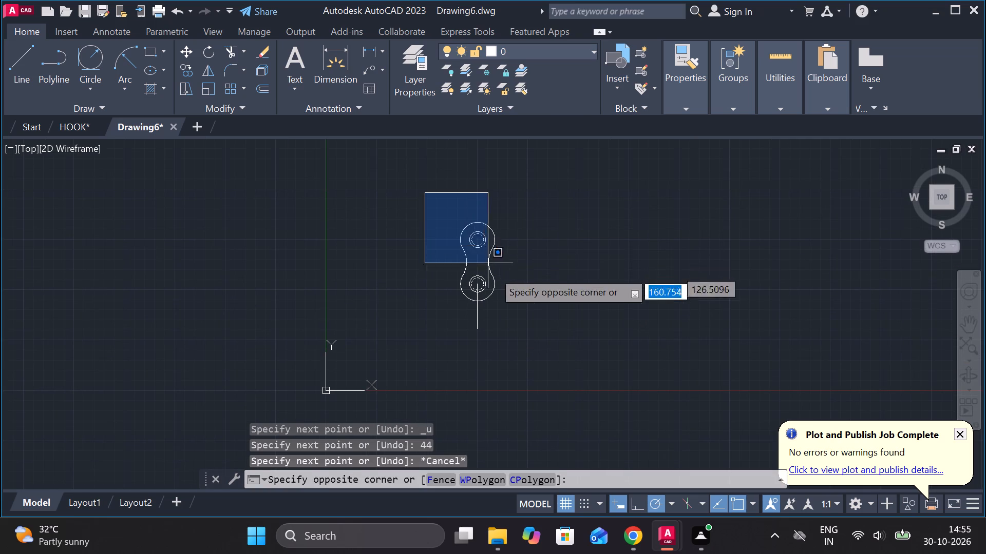
click(524, 300)
key(Escape)
drag(524, 300, 518, 298)
click(424, 188)
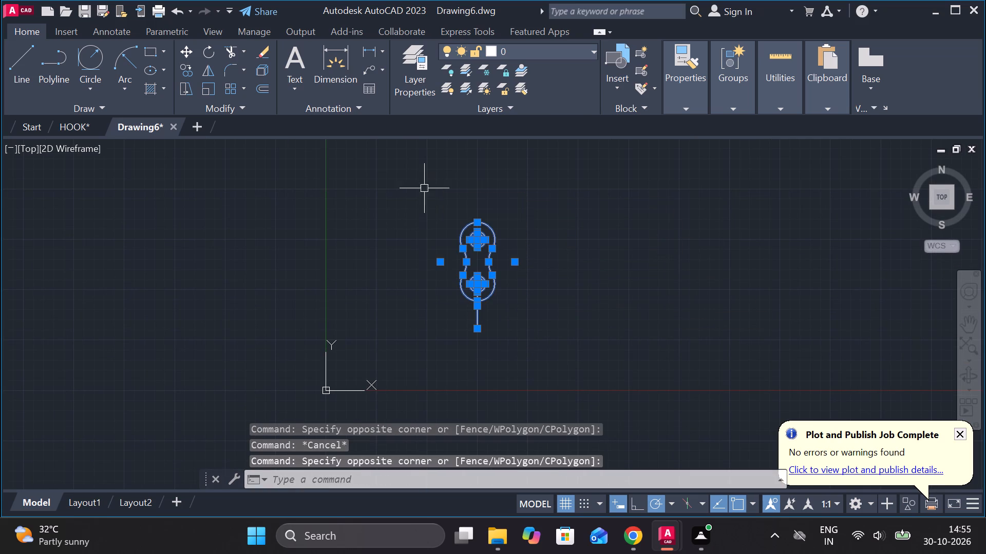
scroll(465, 331, up, 2)
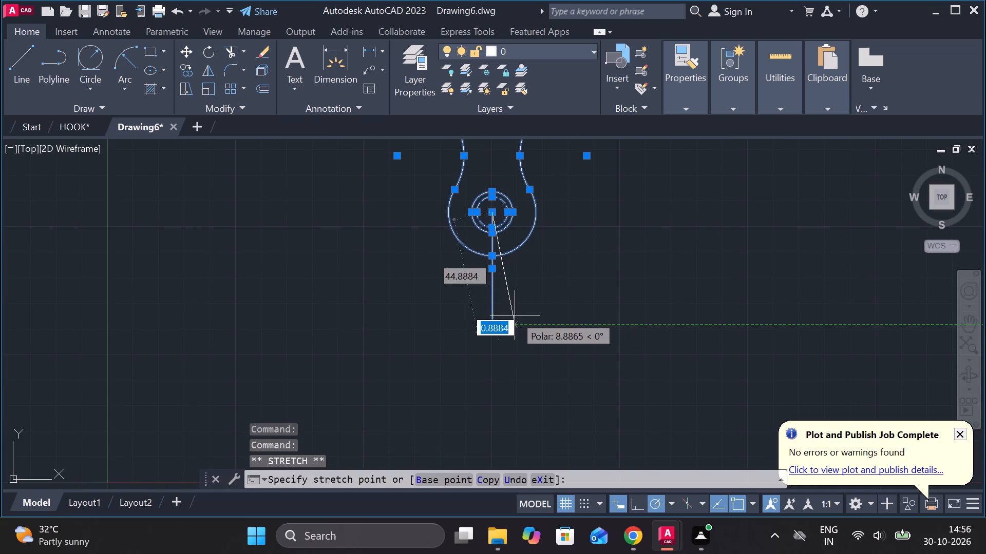
key(Escape)
shift+click(490, 296)
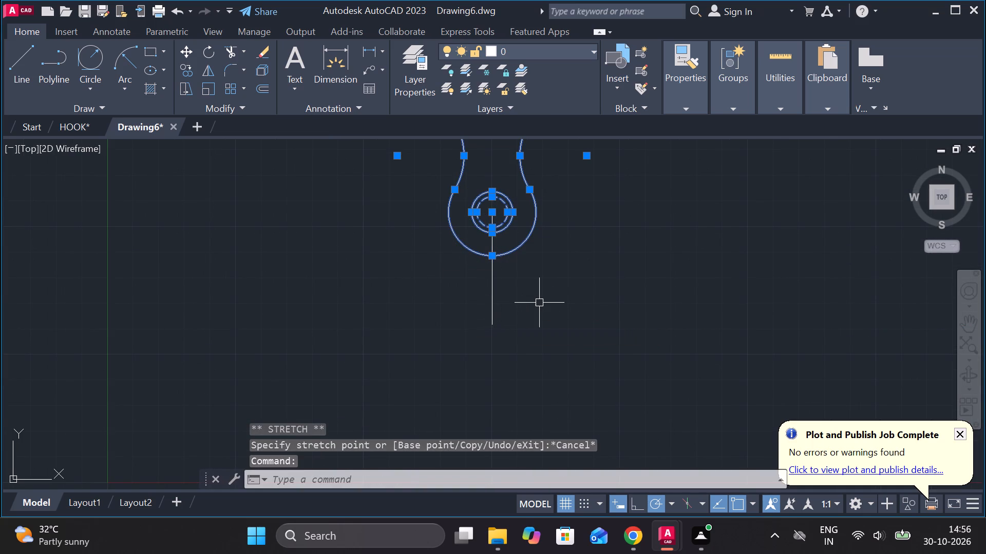
key(x)
key(BackSpace)
text(CO)
key(Return)
middle_drag(550, 305, 551, 327)
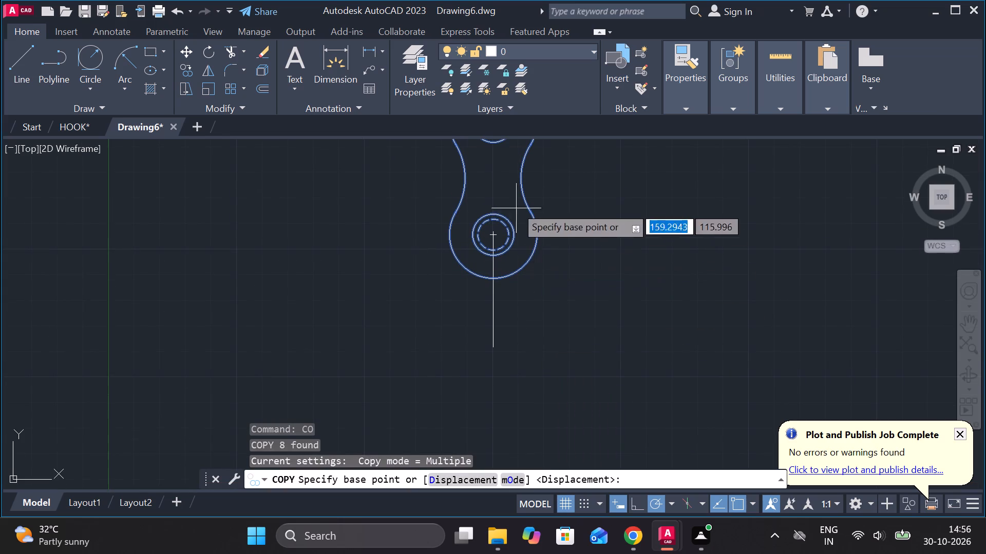
middle_drag(524, 204, 527, 283)
click(497, 199)
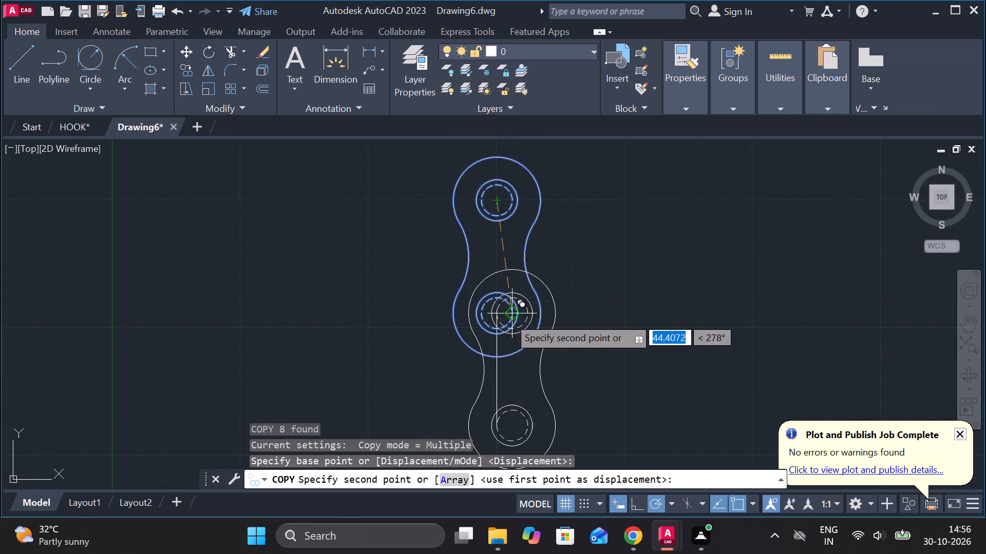
middle_drag(508, 319, 503, 293)
middle_drag(491, 395, 494, 282)
scroll(497, 260, up, 2)
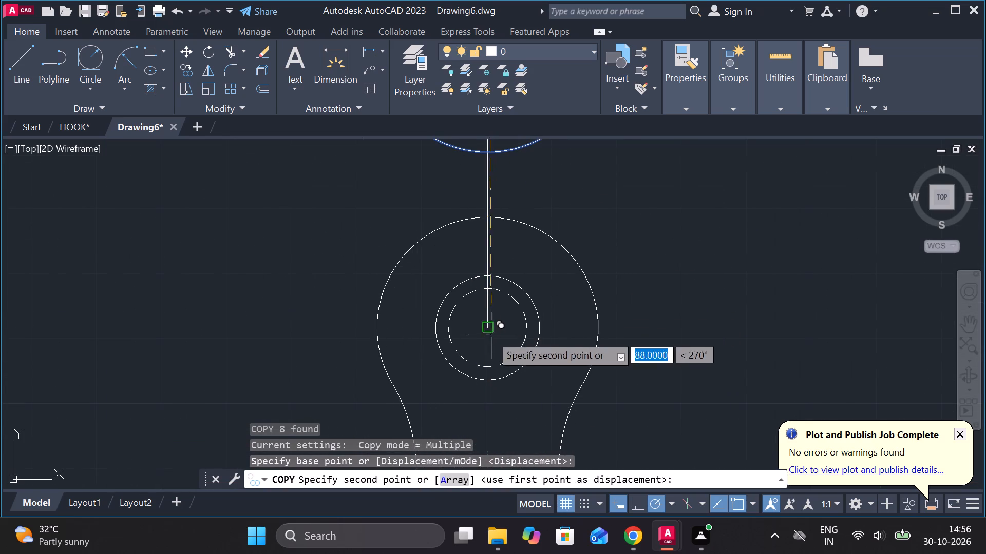
click(490, 330)
scroll(494, 310, down, 2)
middle_drag(574, 306, 572, 290)
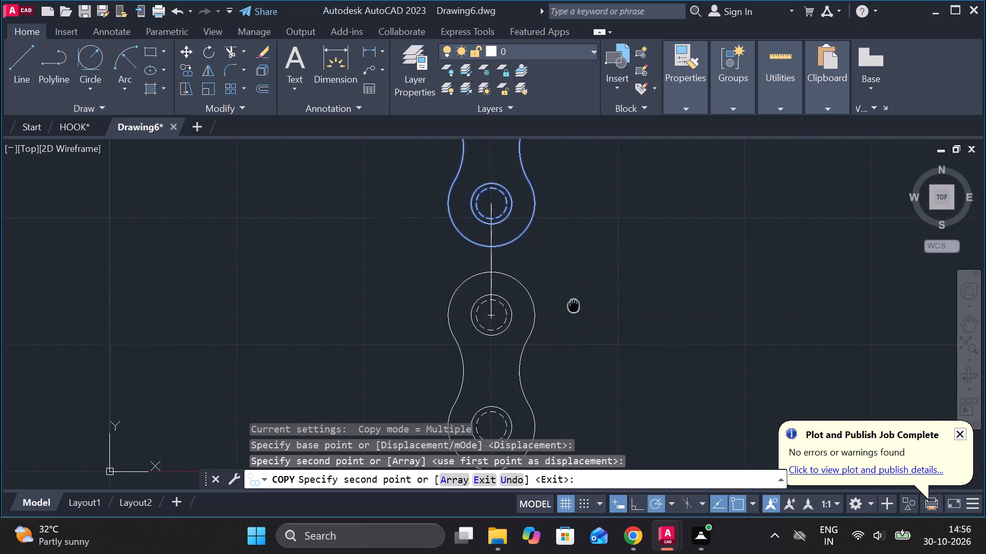
middle_drag(572, 290, 570, 212)
scroll(592, 228, down, 1)
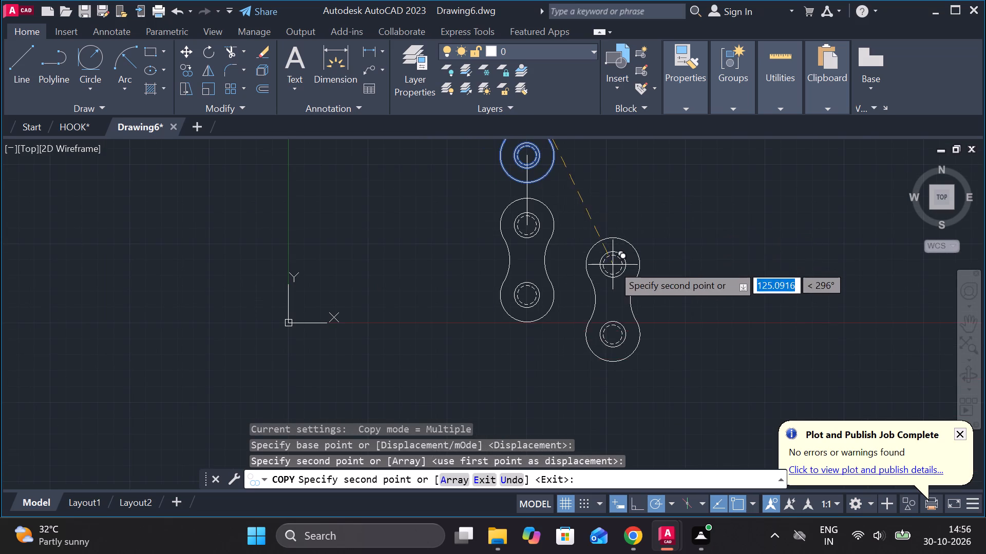
key(Escape)
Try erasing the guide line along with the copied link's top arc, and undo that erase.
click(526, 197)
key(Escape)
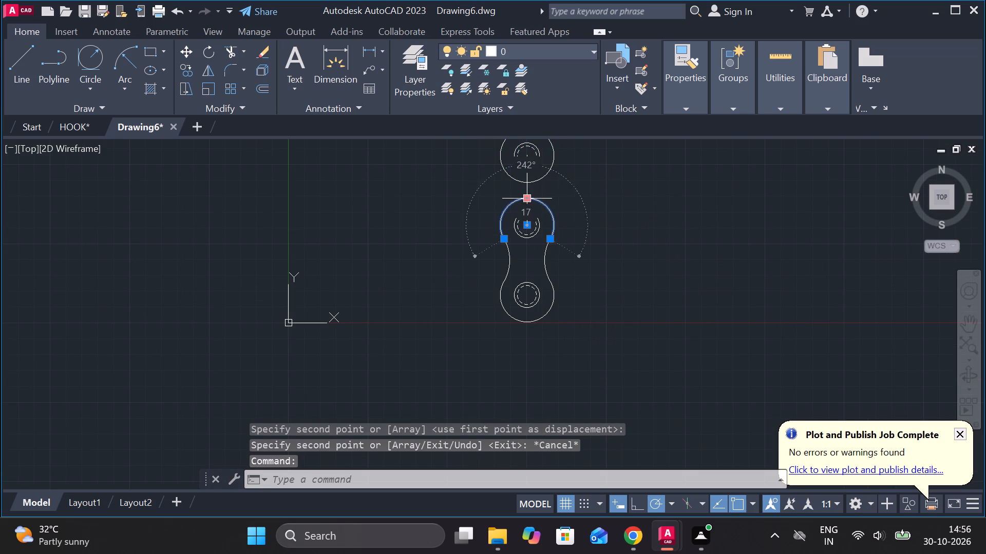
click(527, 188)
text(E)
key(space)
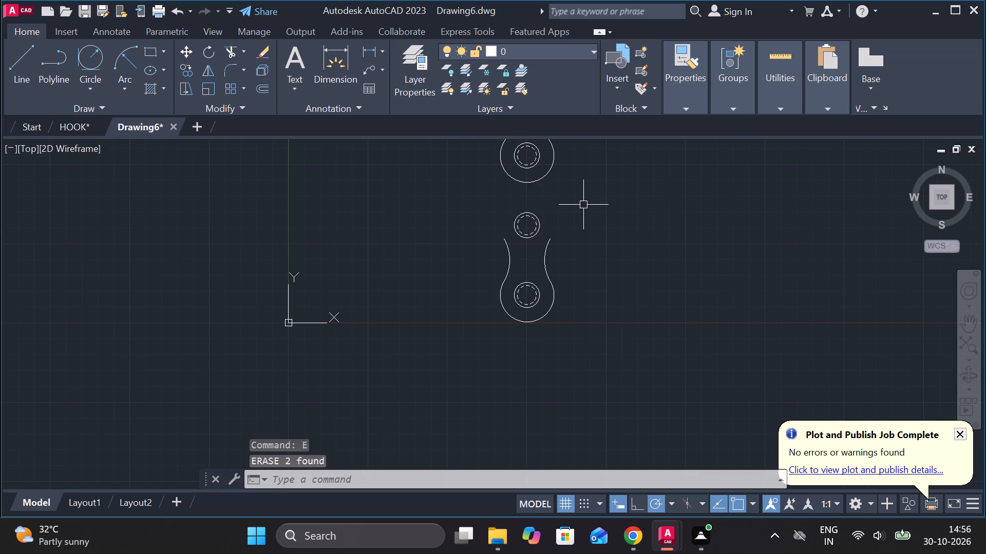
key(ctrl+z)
Erase only the vertical guide line between the two links.
scroll(529, 185, up, 3)
click(513, 208)
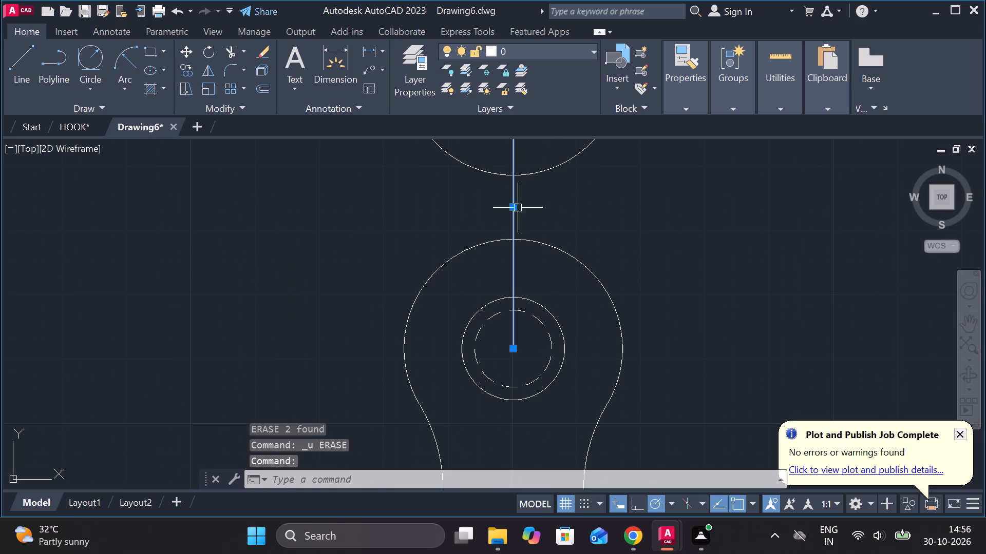
text(E)
key(space)
Draw two circles of radius 26, one on each side, tangent to the facing outer arcs of the two links.
scroll(632, 227, down, 3)
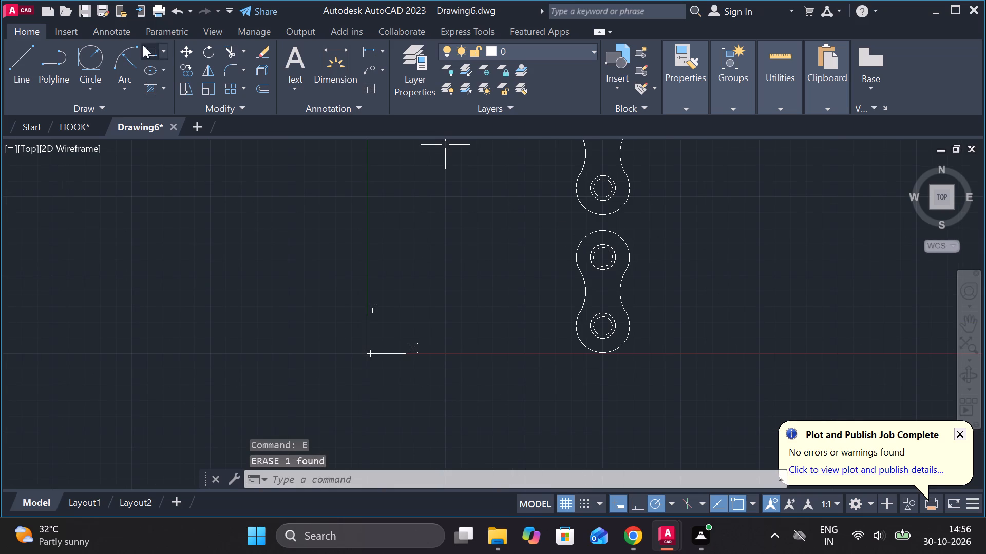
click(96, 59)
scroll(694, 189, up, 2)
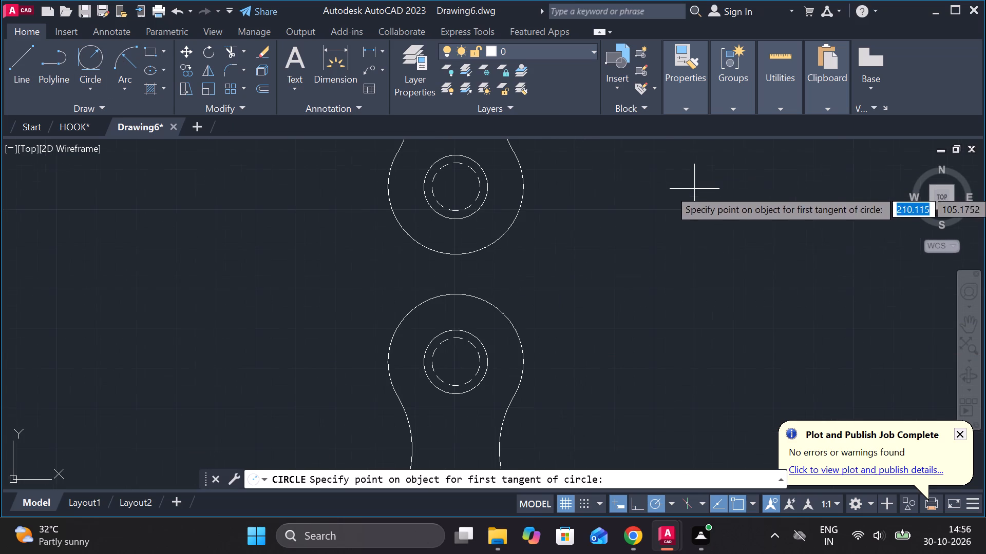
click(508, 237)
click(504, 307)
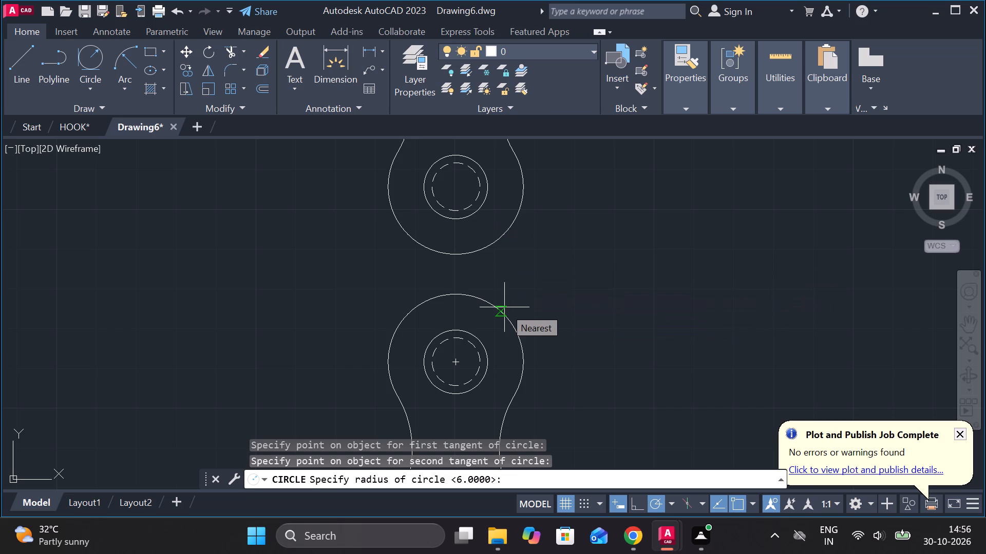
text(26)
key(Return)
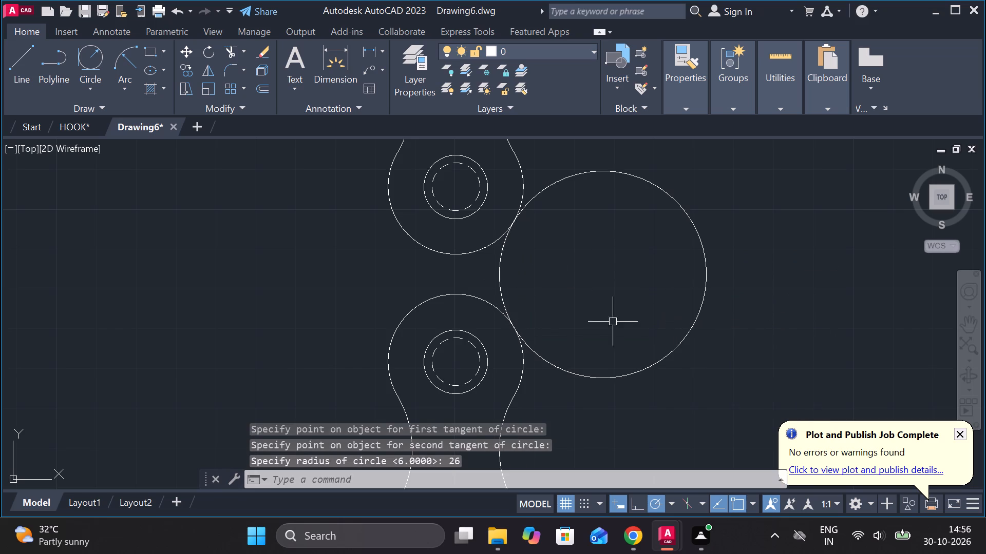
click(84, 50)
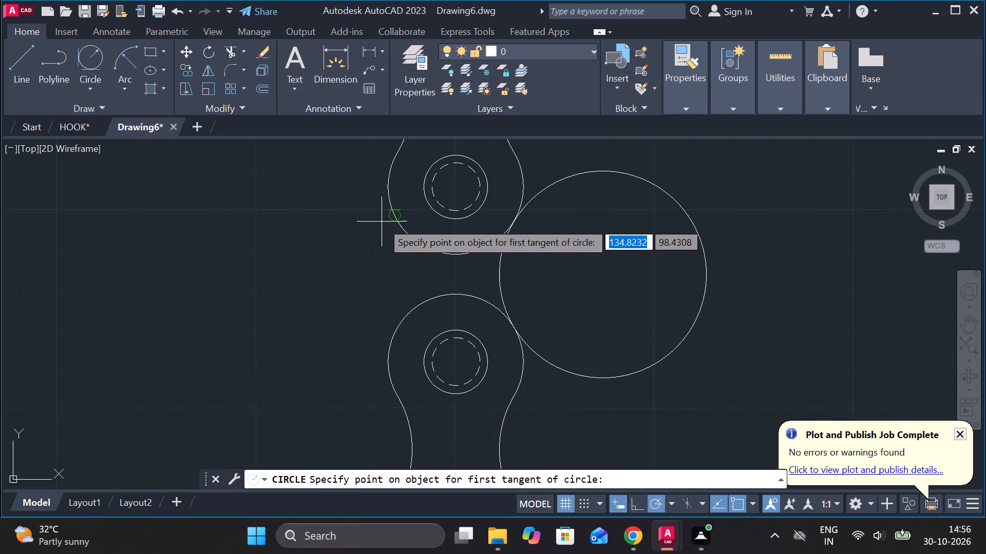
click(383, 221)
click(405, 314)
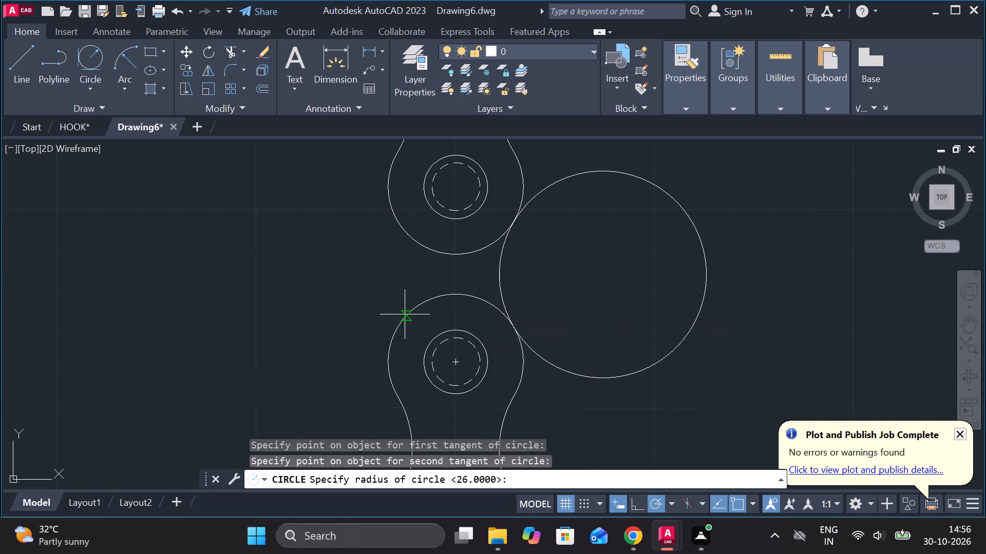
key(space)
Trim the outer portions of both radius 26 circles, leaving only the concave arcs that connect the two links.
text(TR)
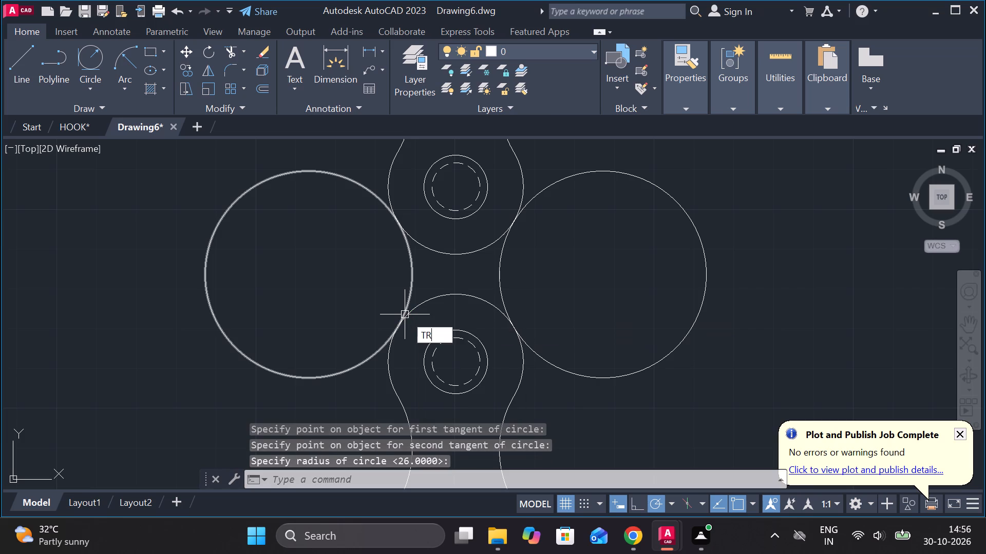
key(space)
drag(334, 280, 310, 245)
click(250, 182)
click(297, 240)
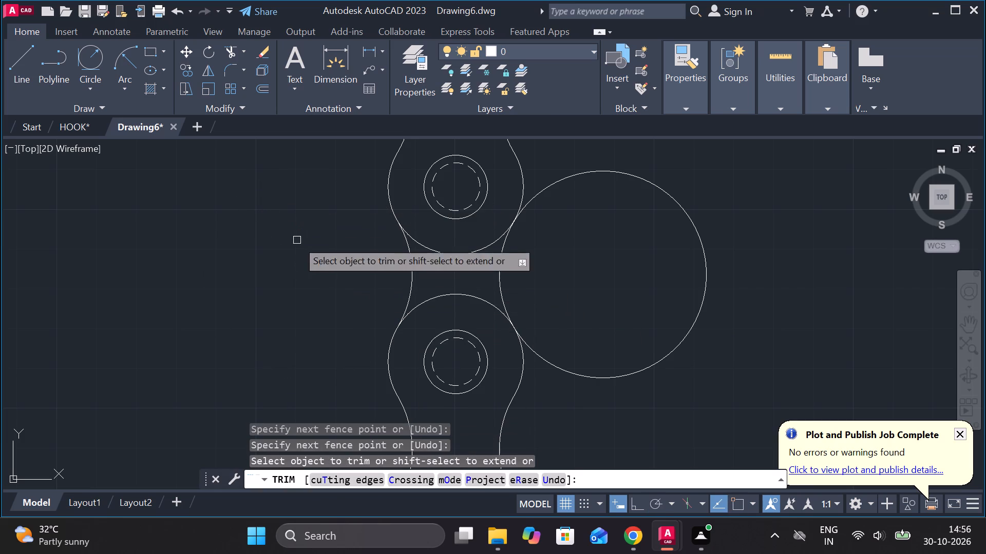
drag(750, 220, 741, 221)
click(625, 240)
scroll(625, 242, down, 2)
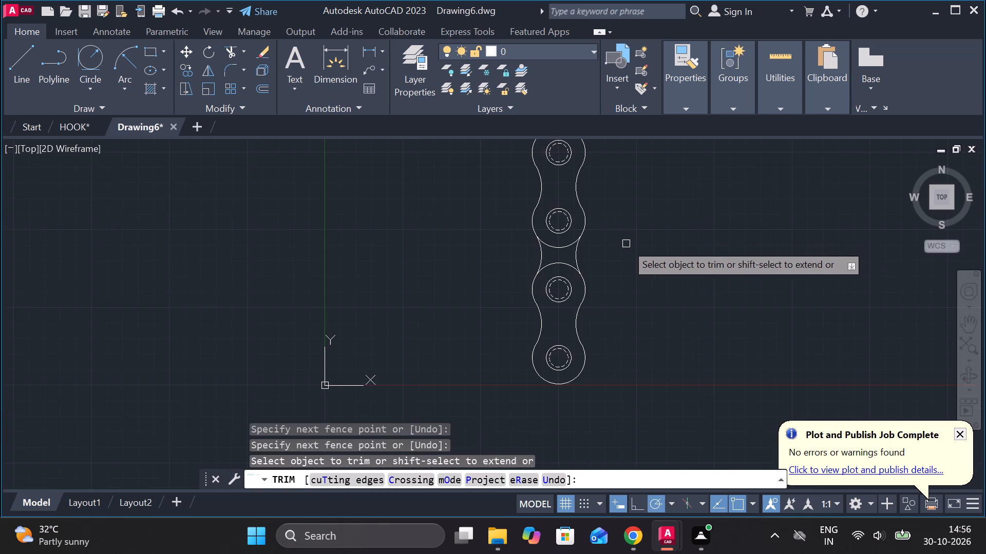
scroll(626, 244, down, 1)
middle_drag(639, 255, 509, 211)
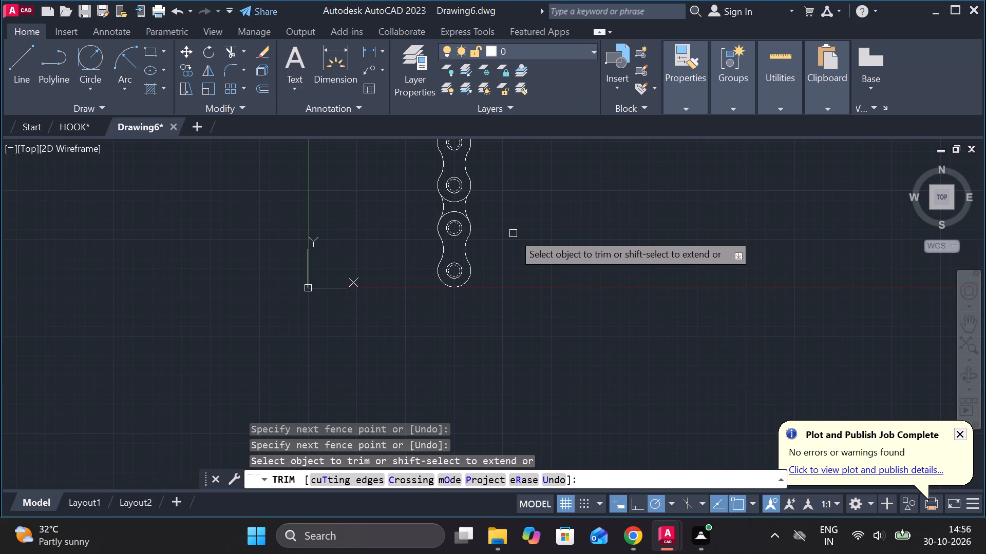
key(Escape)
Draw a vertical line 54 units straight down from the centre of the bottom link's lower circles.
key(l)
key(Return)
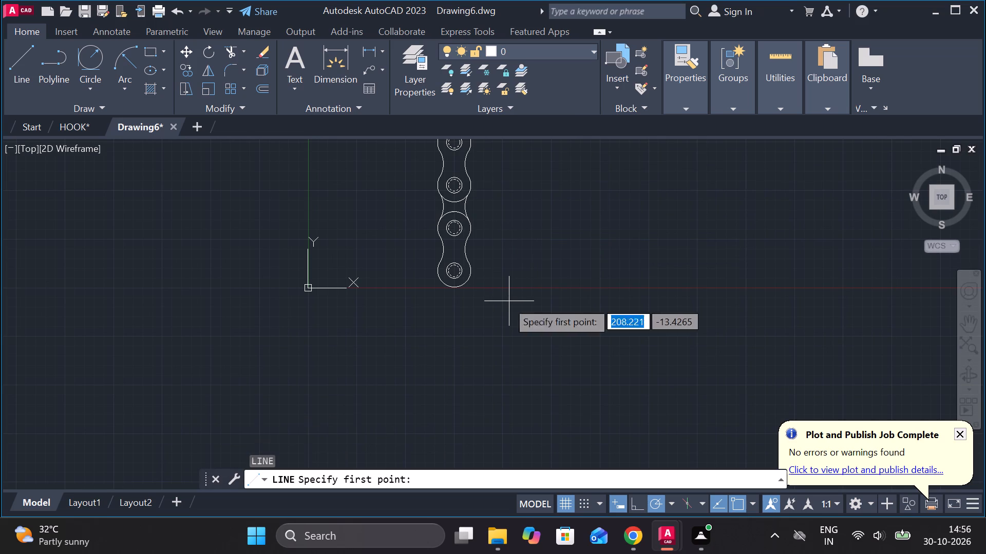
scroll(489, 301, up, 2)
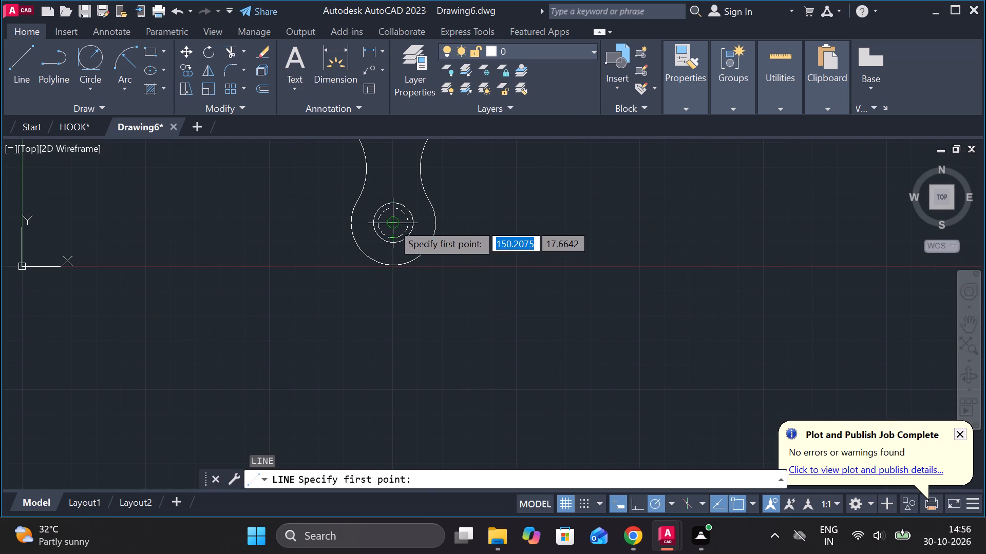
click(392, 223)
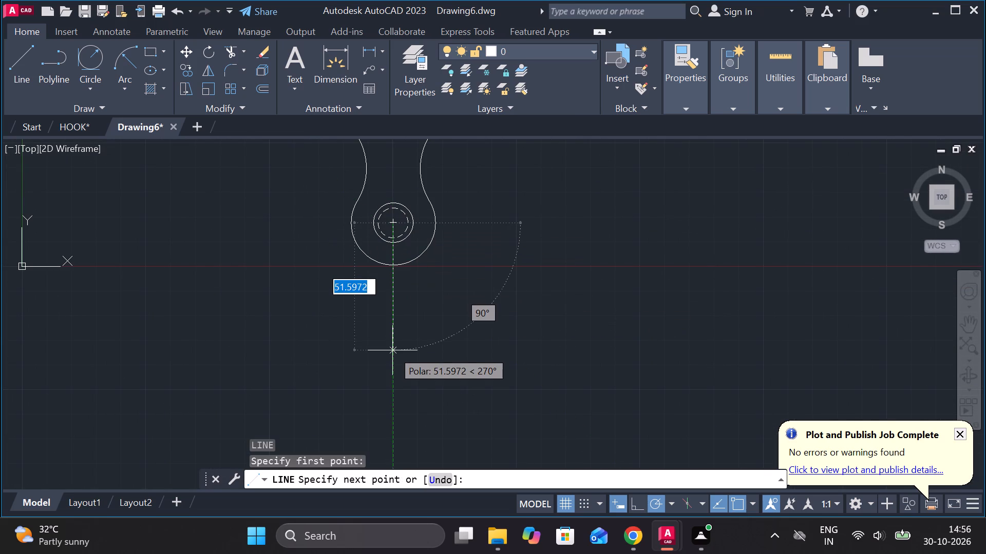
text(54)
key(Return)
key(Escape)
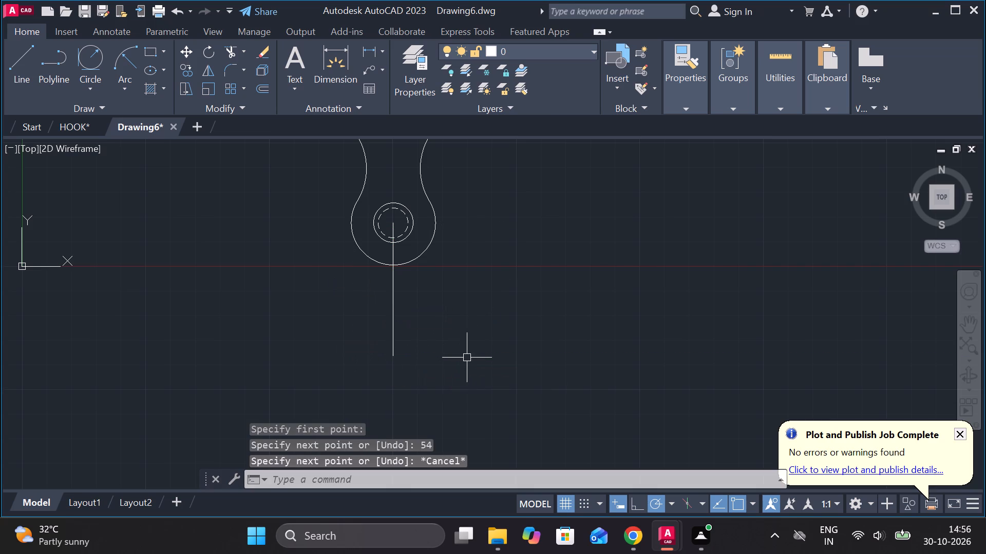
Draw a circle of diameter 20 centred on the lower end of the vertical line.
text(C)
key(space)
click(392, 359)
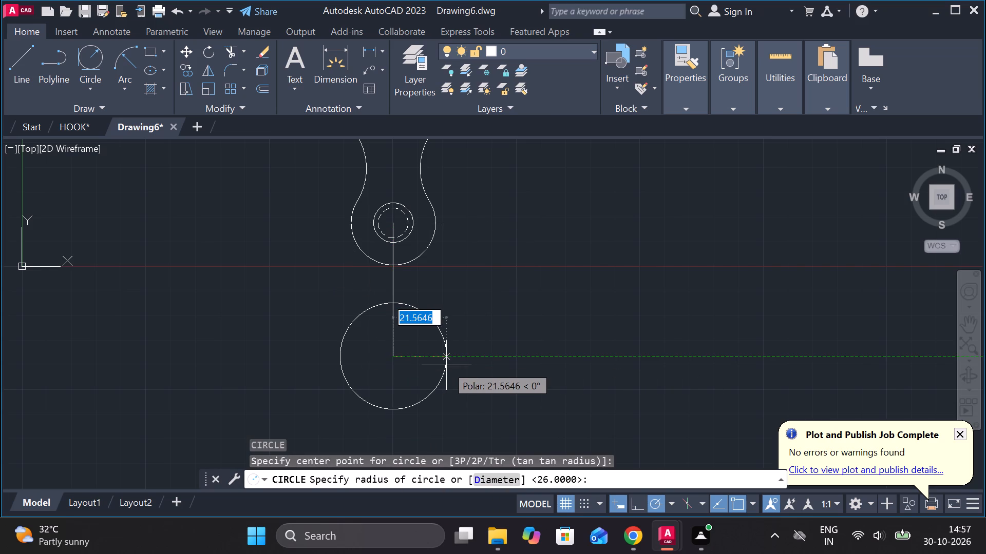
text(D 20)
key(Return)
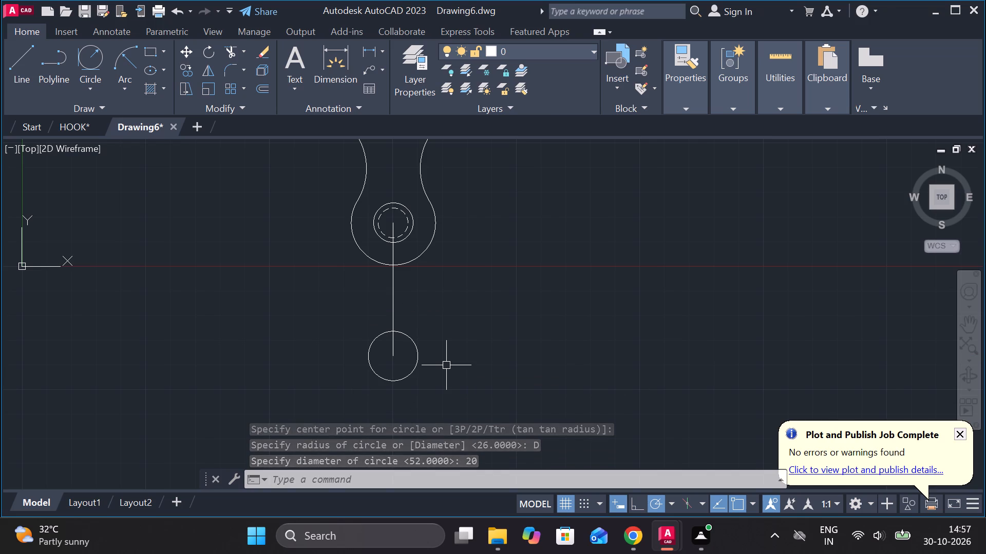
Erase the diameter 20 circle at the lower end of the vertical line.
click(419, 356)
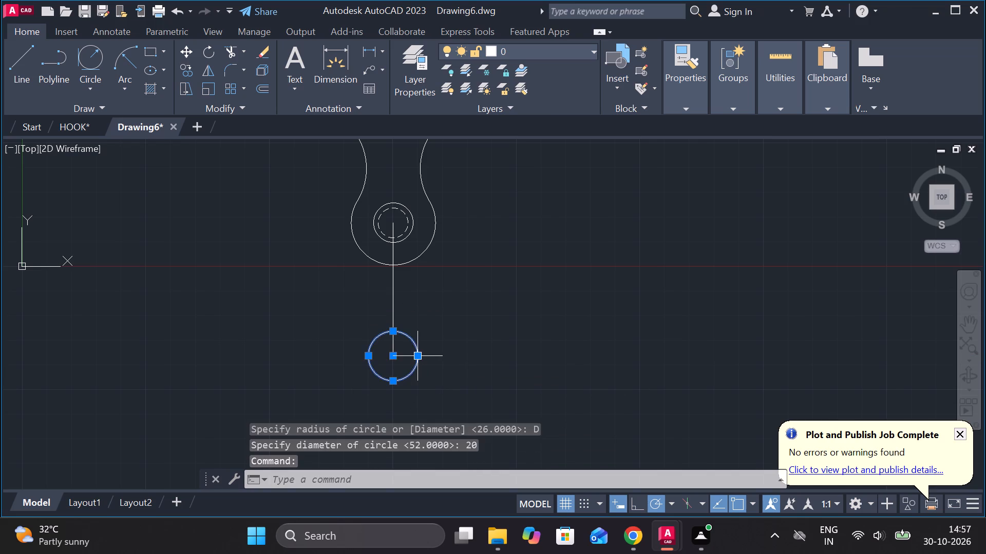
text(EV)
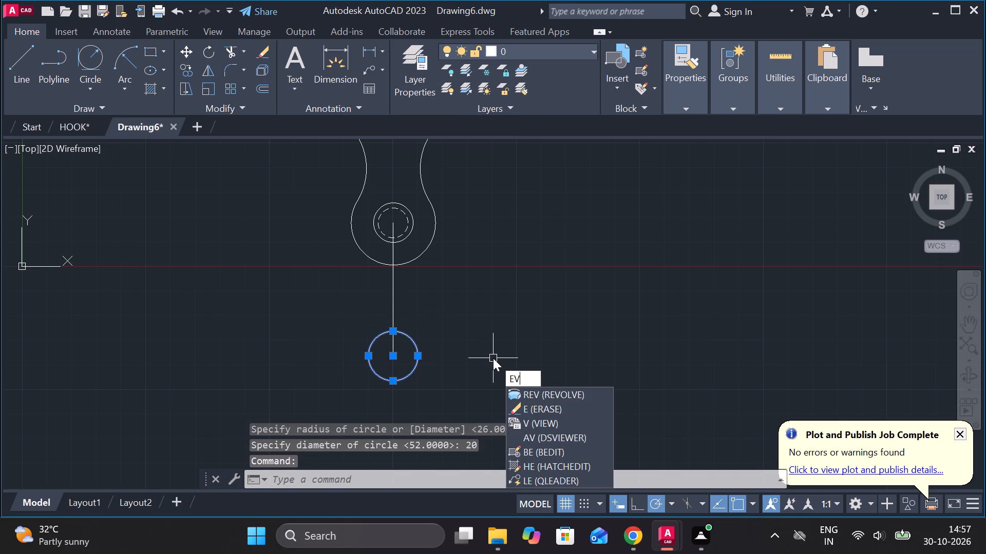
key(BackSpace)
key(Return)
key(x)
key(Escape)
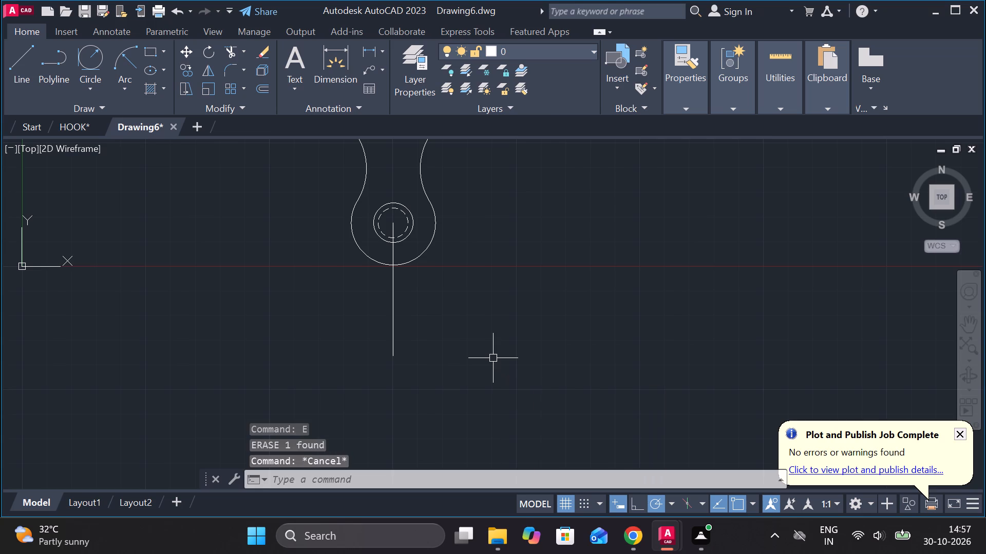
Draw a circle of radius 20 centred on the lower end of the vertical line.
text(C)
key(space)
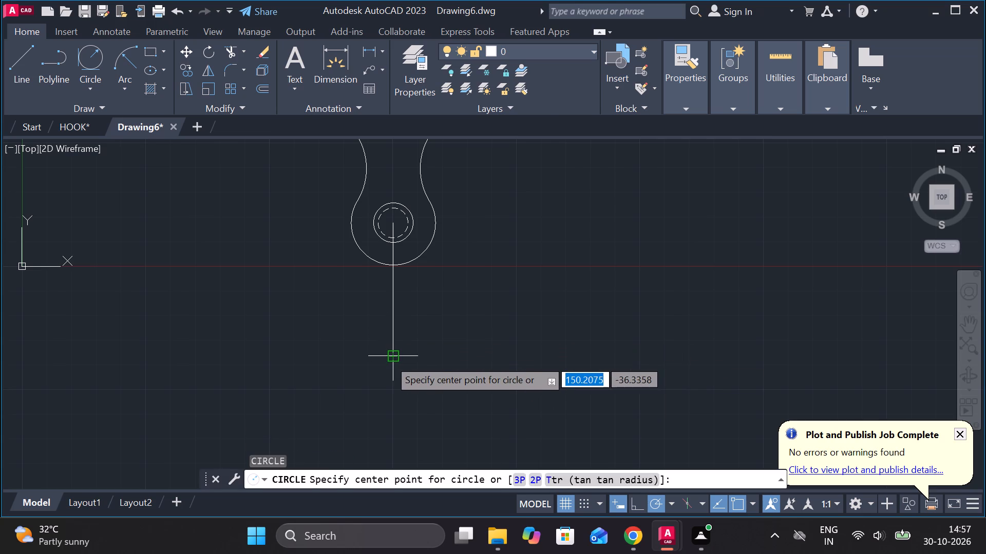
click(389, 358)
text(20)
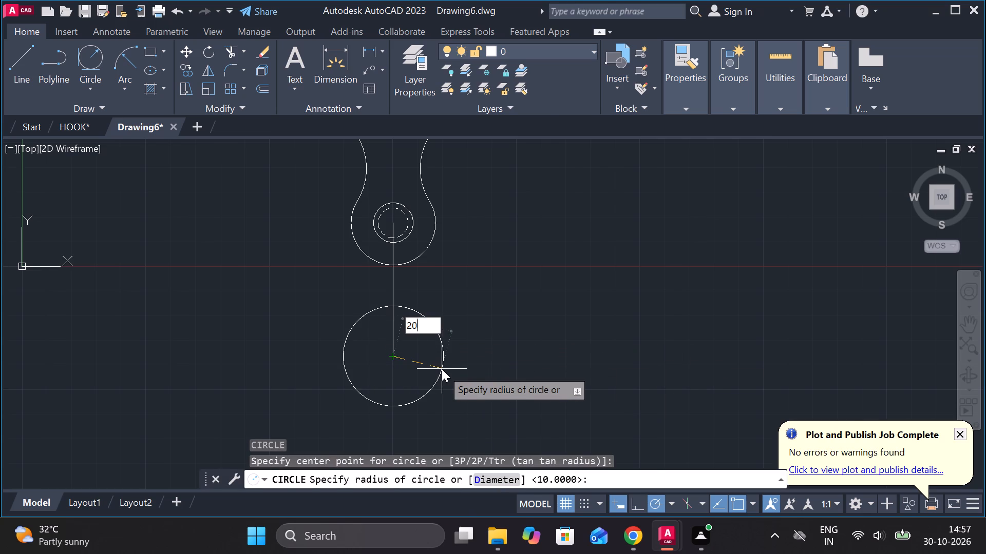
key(Return)
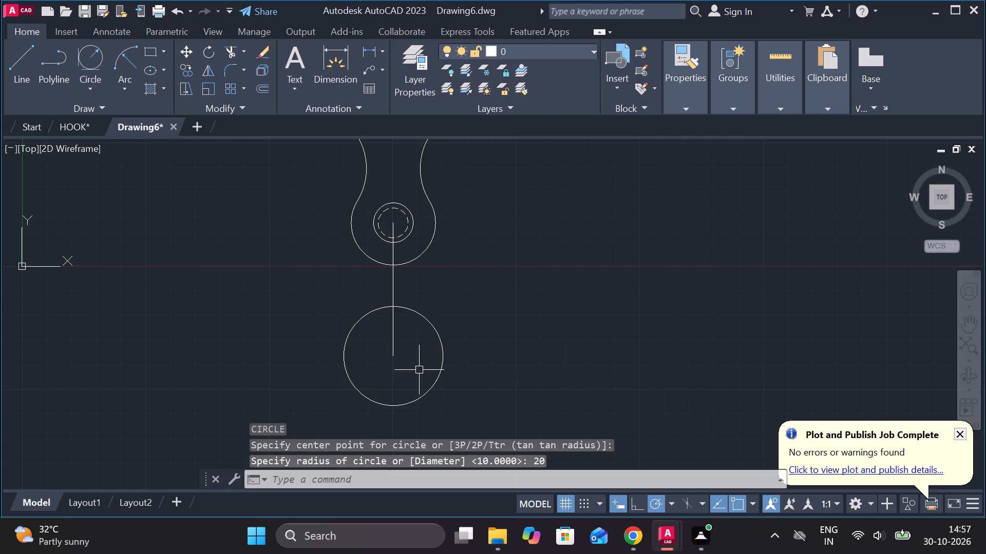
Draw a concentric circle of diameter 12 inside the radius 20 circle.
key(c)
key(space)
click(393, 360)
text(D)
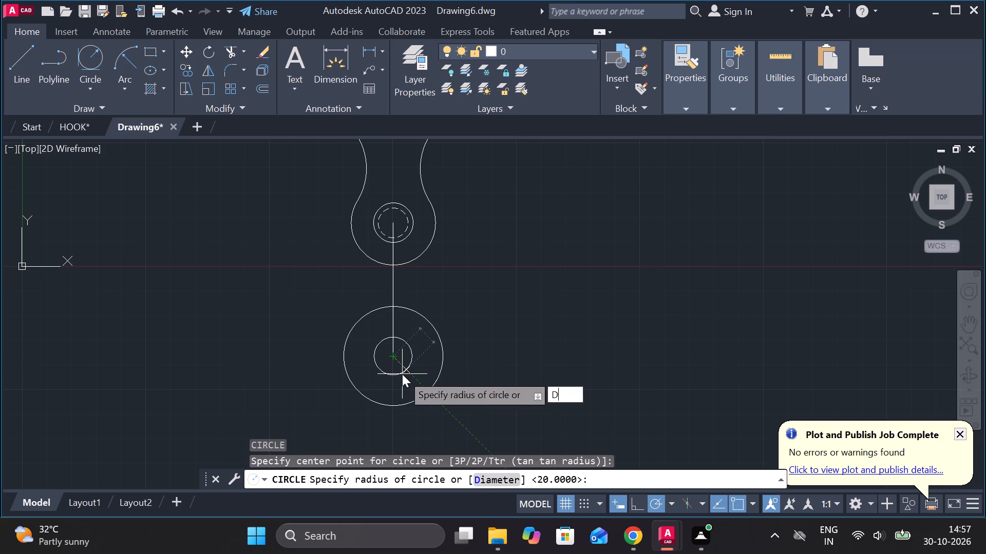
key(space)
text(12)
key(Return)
Erase the small inner circle and redraw it with diameter 12 at the centre of the radius 20 circle.
scroll(434, 363, down, 3)
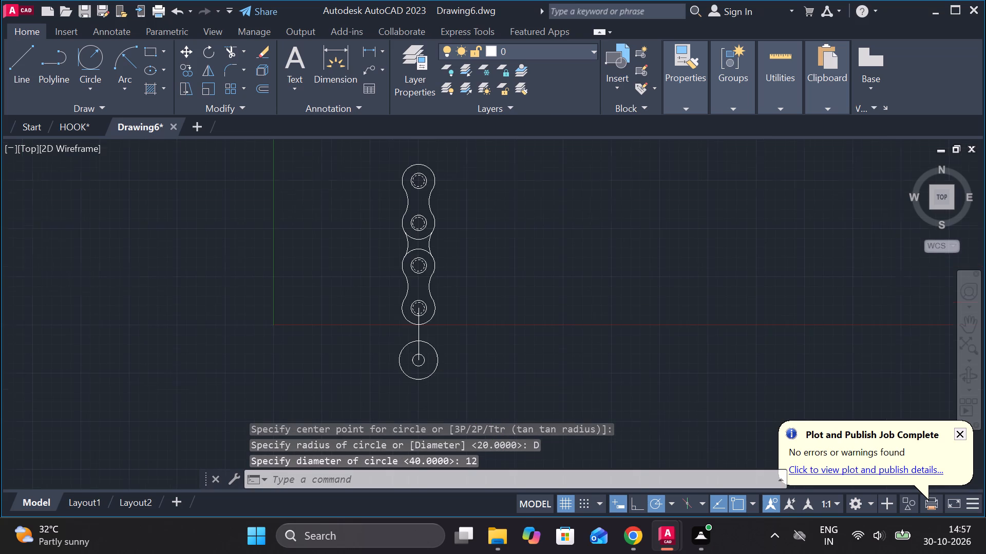
scroll(434, 363, up, 2)
click(412, 364)
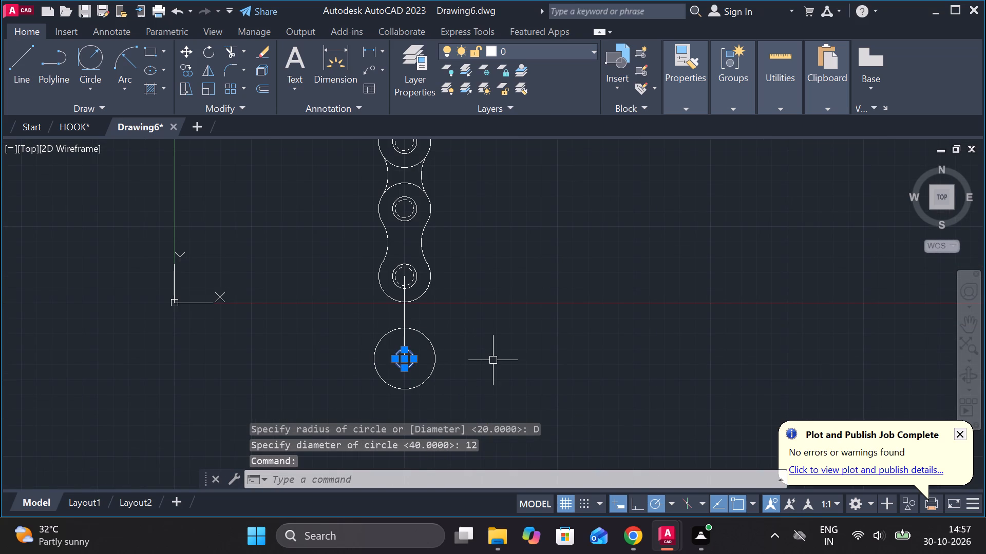
text(E C)
key(space)
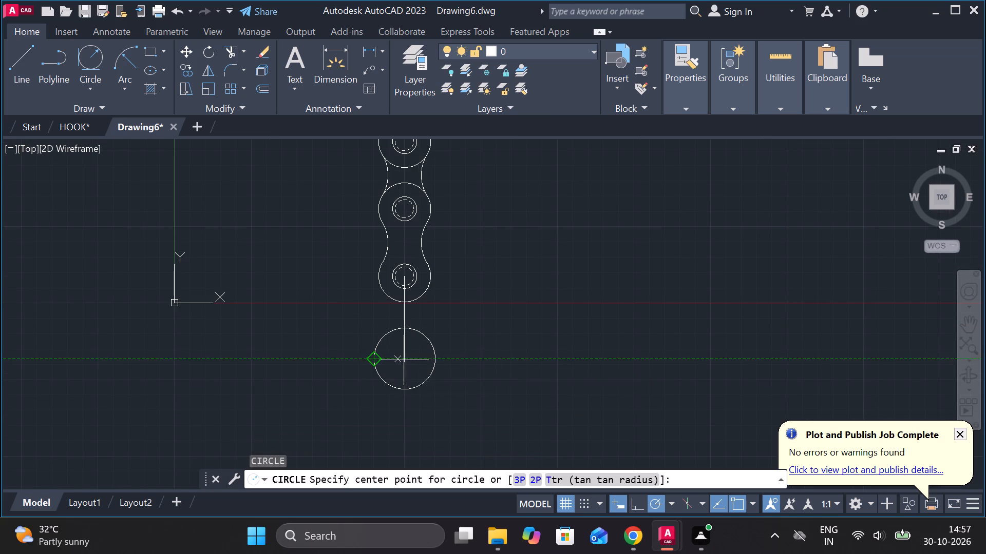
click(403, 361)
scroll(413, 373, up, 2)
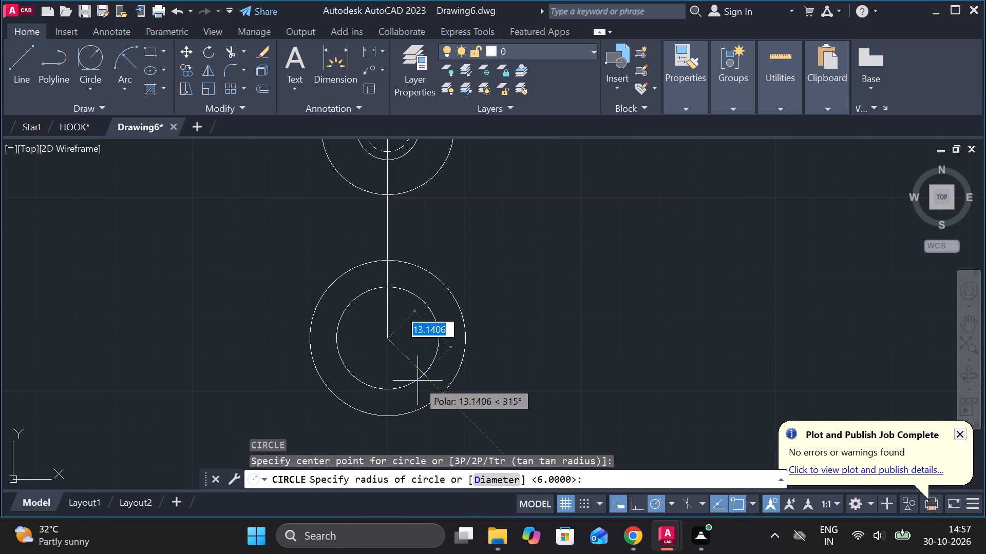
text(D 12)
key(Return)
scroll(513, 282, down, 2)
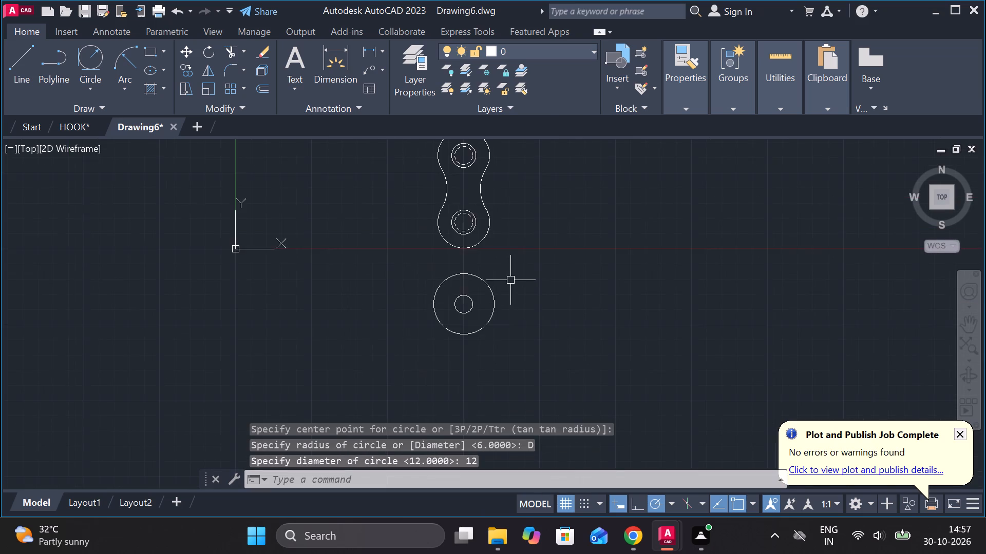
Draw a line on the right side tangent to the bottom link's outer arc and the radius 20 circle.
scroll(510, 260, up, 1)
key(Escape)
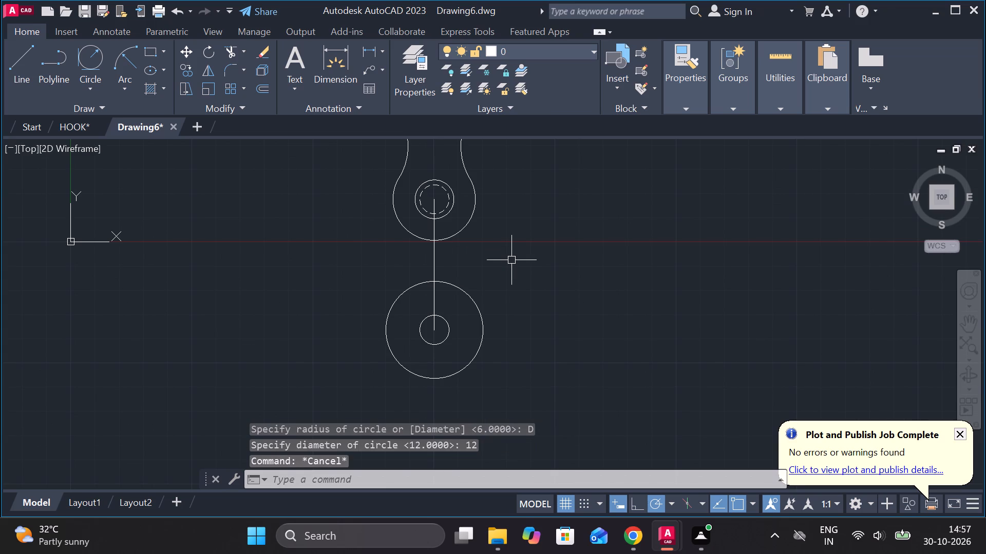
key(l)
key(Return)
text(TAN)
key(Return)
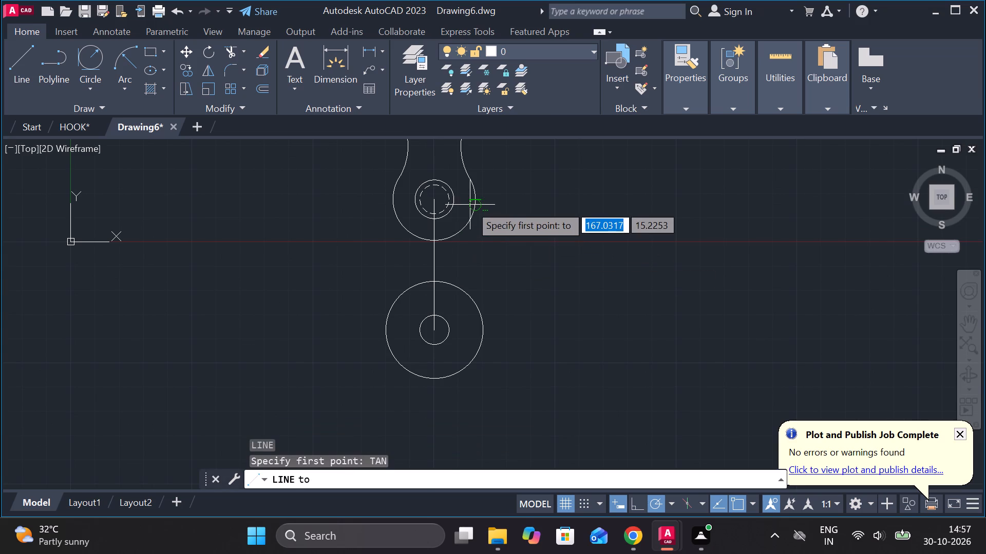
click(470, 205)
text(TAN)
key(Return)
key(Escape)
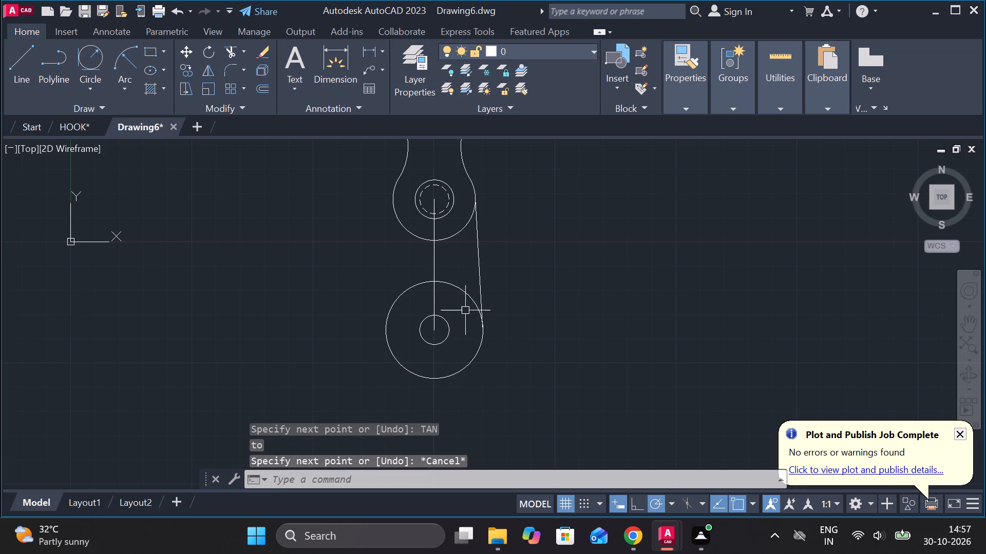
Draw a matching line on the left side tangent to the bottom link's outer arc and the radius 20 circle.
key(l)
key(Return)
text(TAN)
key(Return)
click(386, 188)
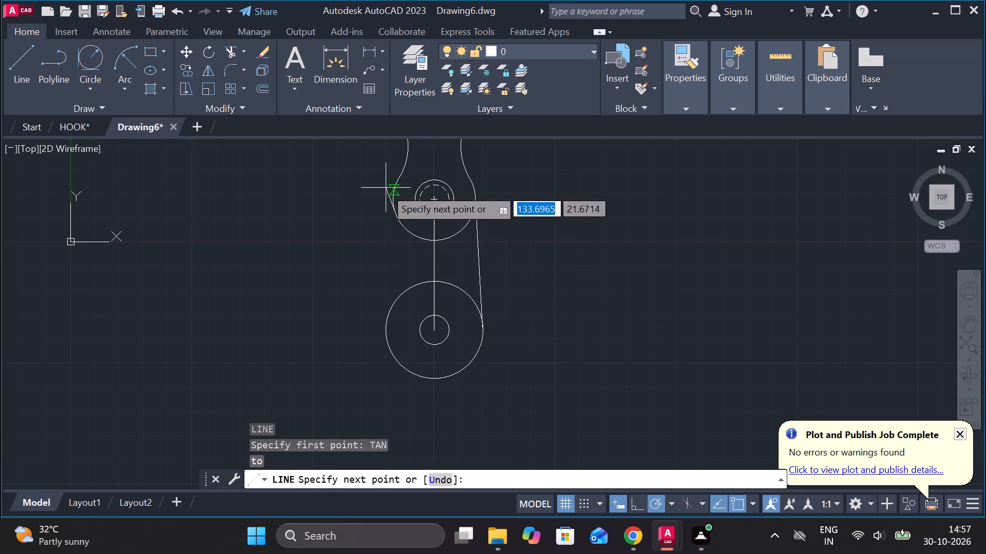
text(TAN)
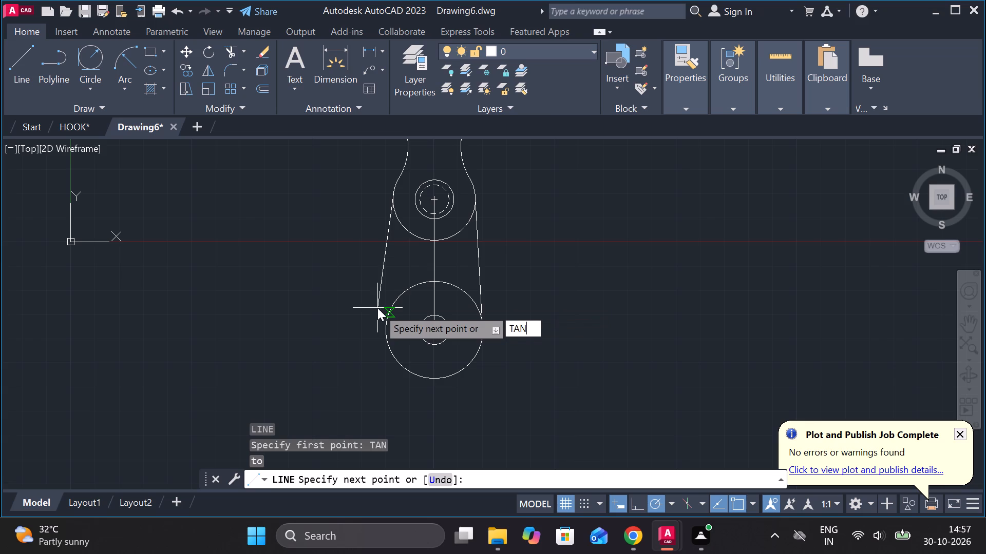
key(Return)
click(387, 328)
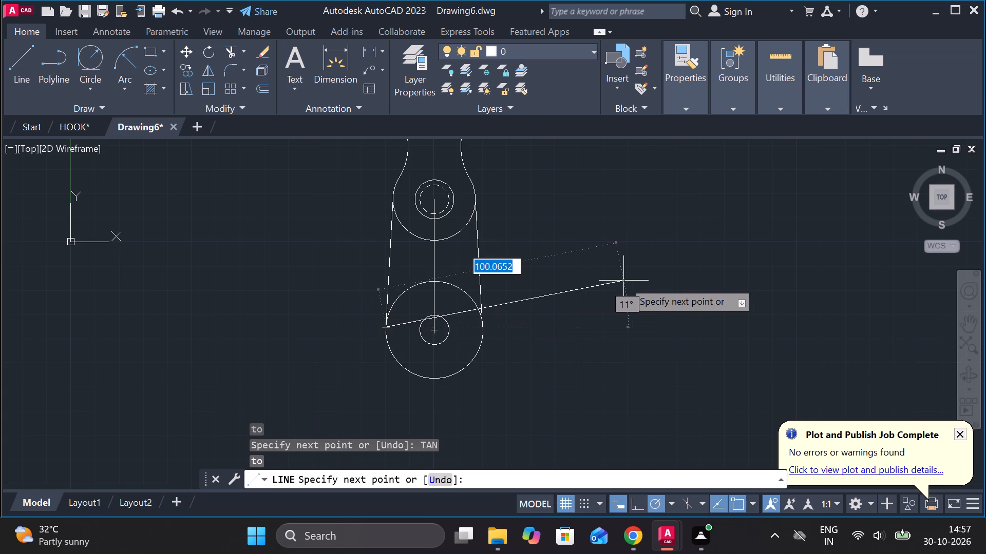
key(Escape)
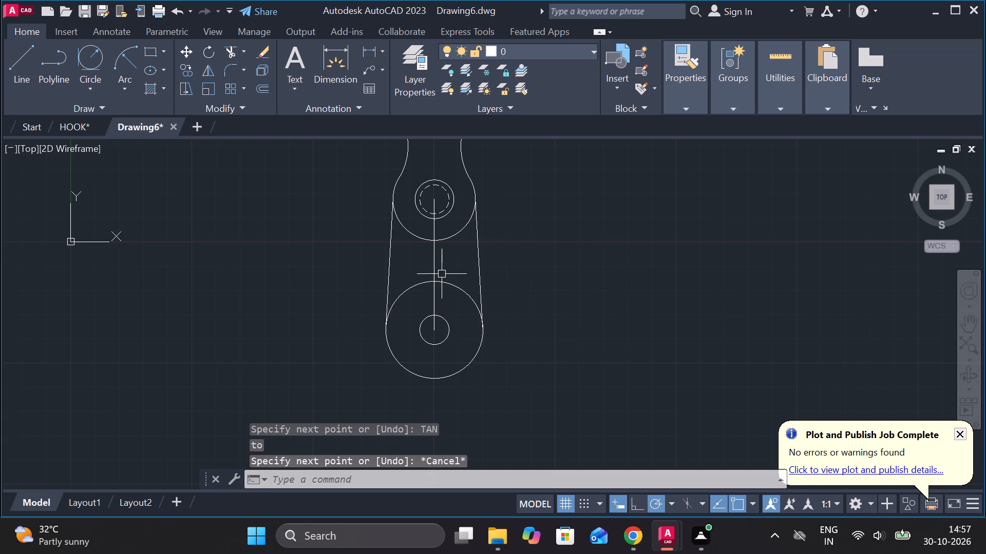
Lengthen the vertical line at both ends so it extends above the top link and below the radius 20 circle.
click(437, 263)
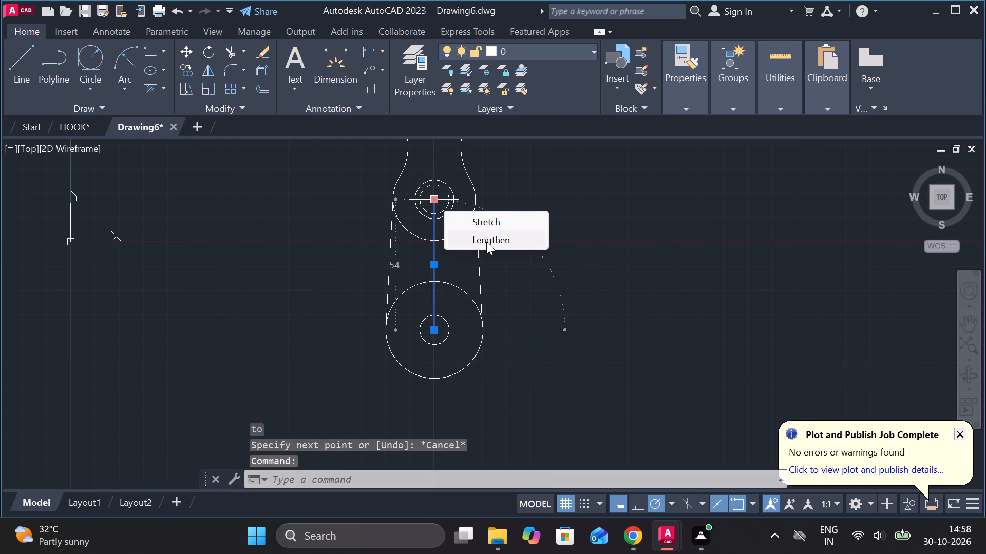
click(486, 242)
scroll(487, 242, down, 2)
middle_drag(488, 242, 482, 368)
scroll(449, 212, up, 2)
click(457, 180)
scroll(502, 236, down, 2)
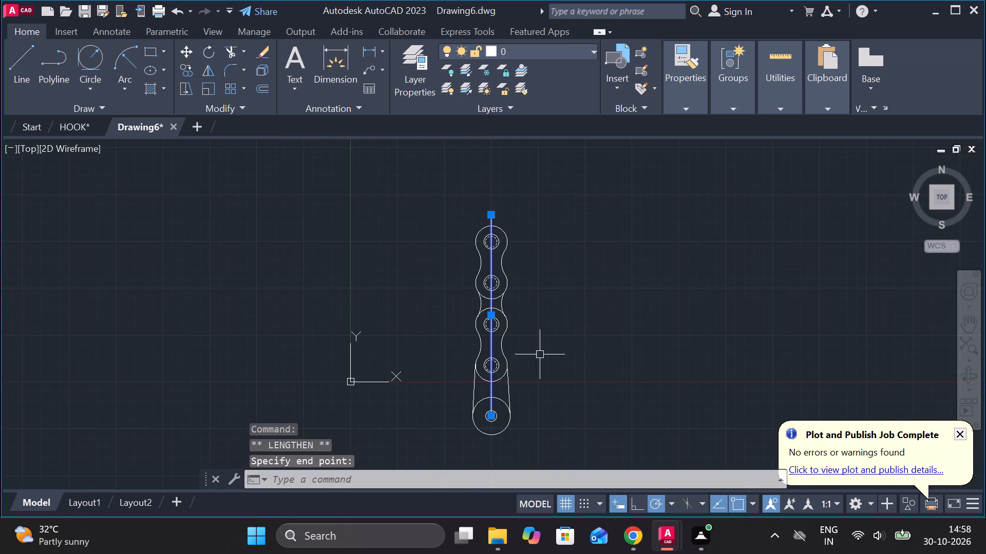
middle_drag(539, 383, 533, 332)
scroll(514, 382, up, 2)
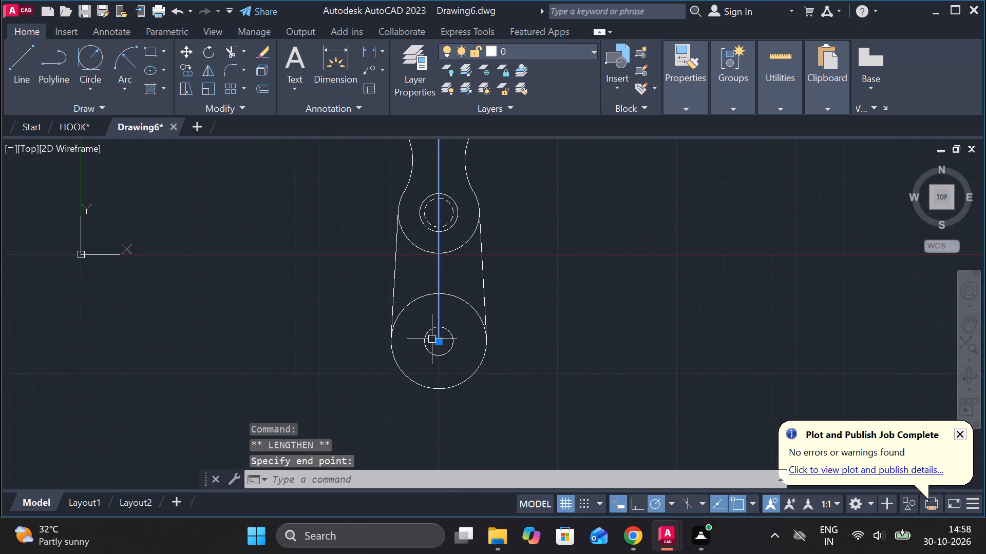
click(477, 380)
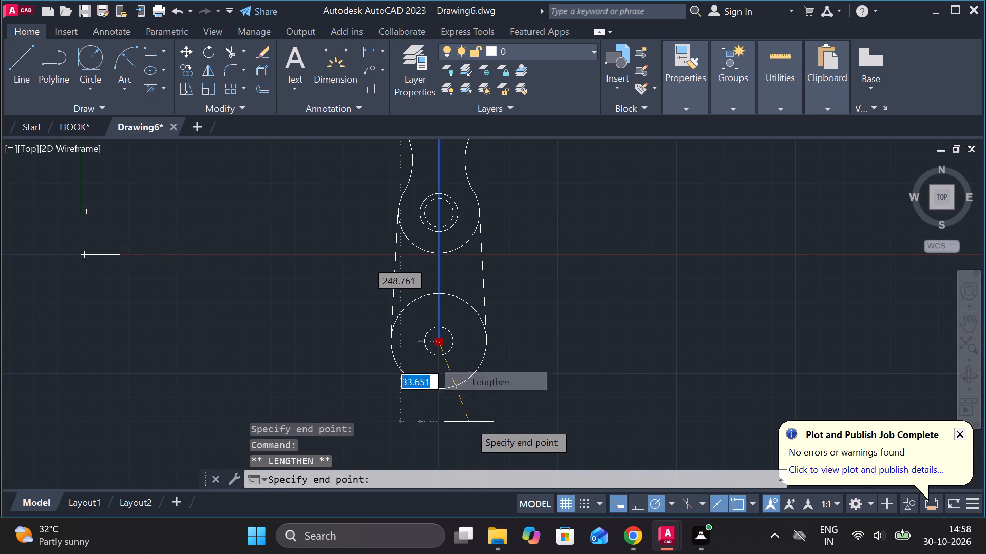
click(467, 444)
Set the linetype of the lengthened vertical line to CENTER.
click(690, 113)
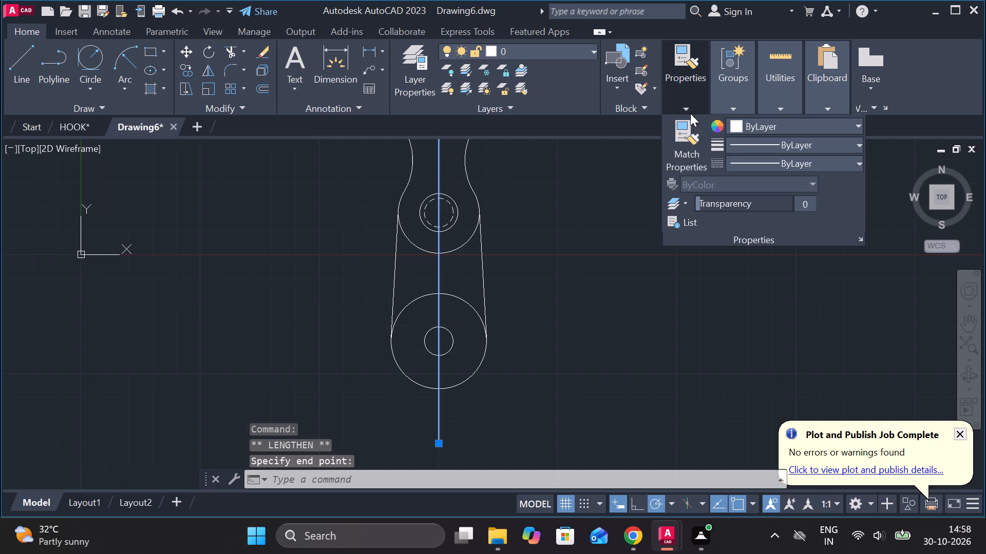
click(743, 170)
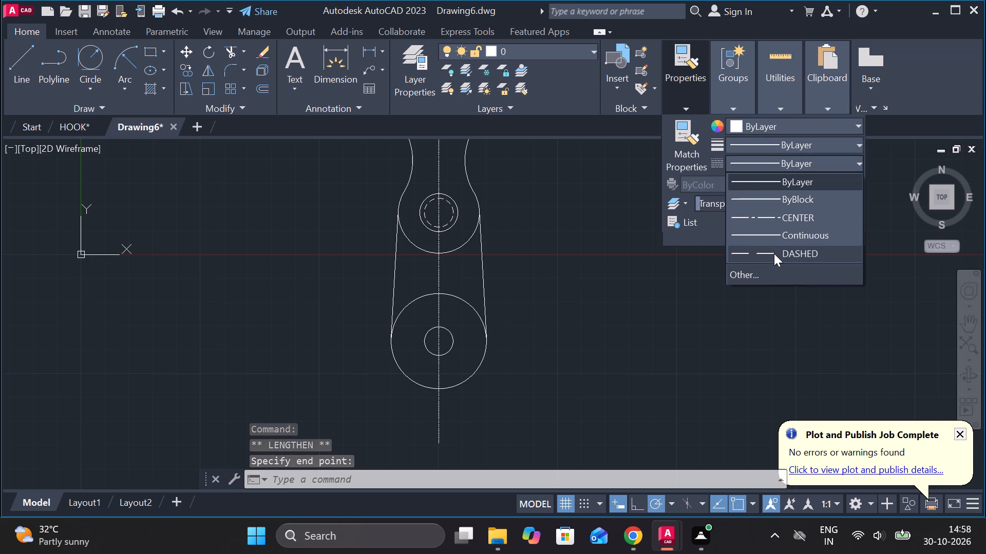
click(764, 217)
key(Escape)
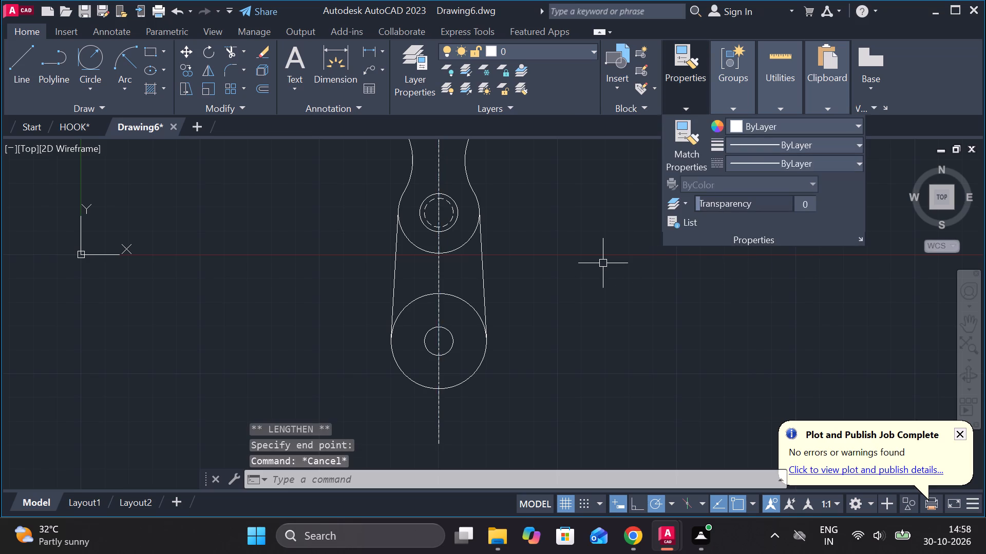
Trim away the upper arc of the radius 20 circle between the two tangent lines, on both sides of the centre line.
scroll(603, 263, down, 2)
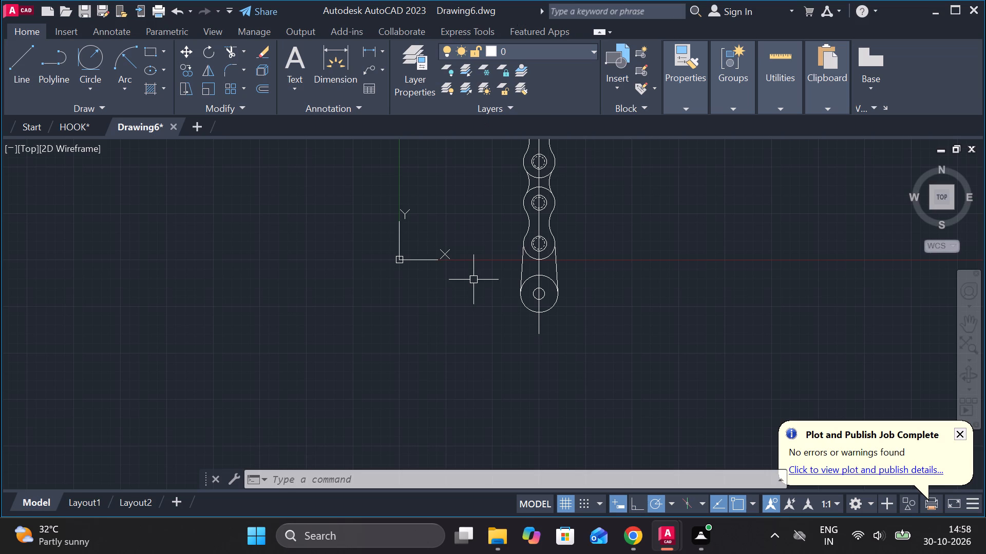
scroll(482, 280, up, 2)
middle_drag(490, 283, 460, 377)
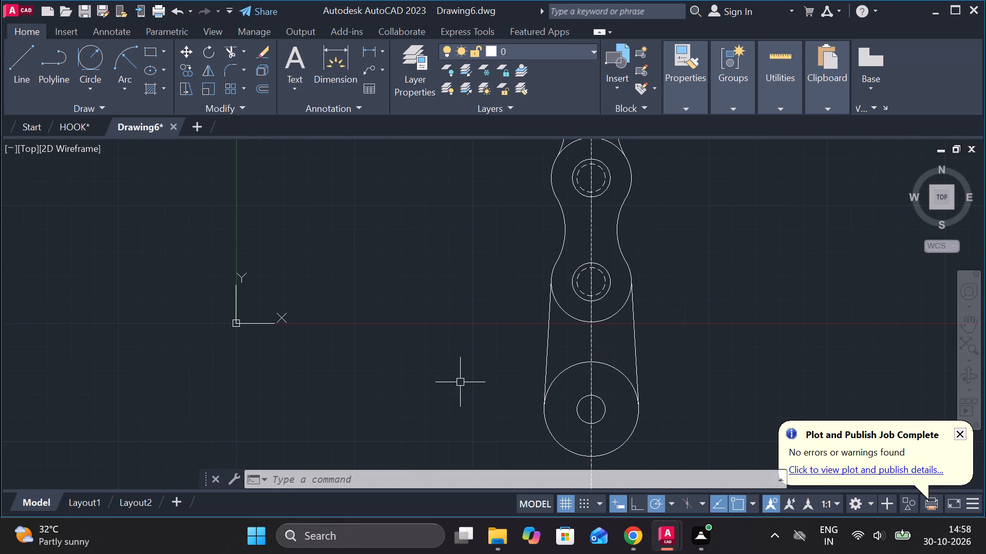
text(TR)
key(space)
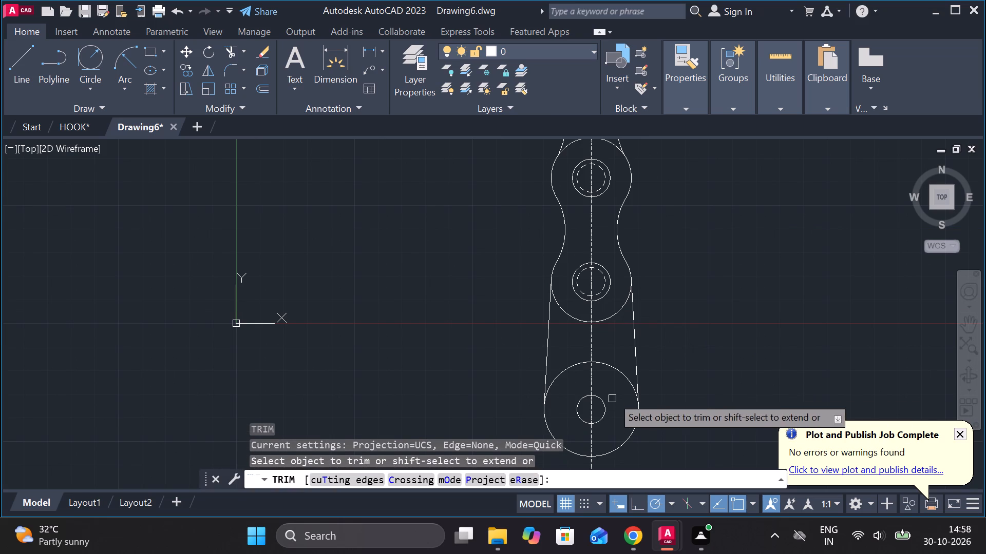
click(614, 373)
click(562, 372)
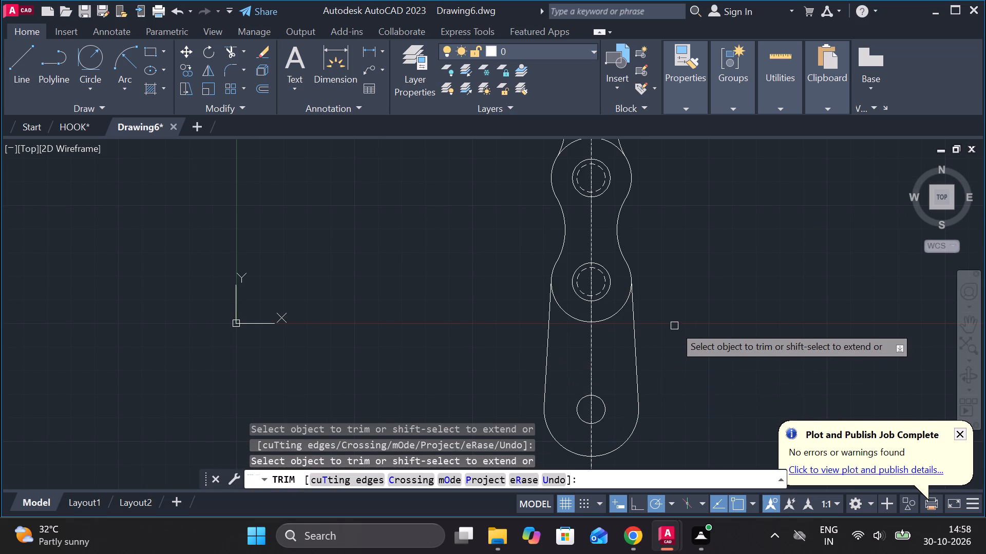
scroll(674, 326, down, 2)
middle_drag(680, 326, 620, 326)
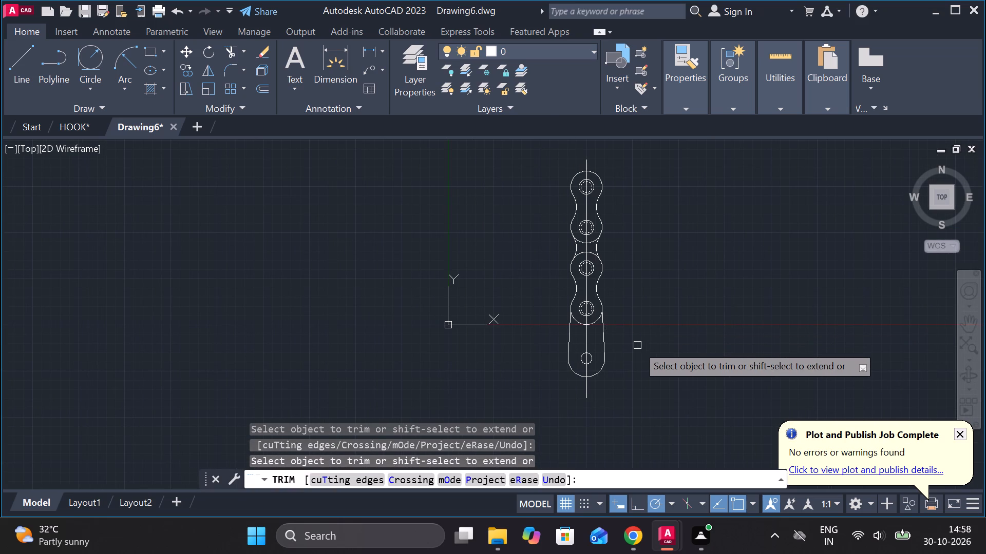
scroll(637, 345, down, 1)
key(Escape)
Move the whole chain with its end piece and centre line into the empty area up and to the right of the origin.
click(555, 209)
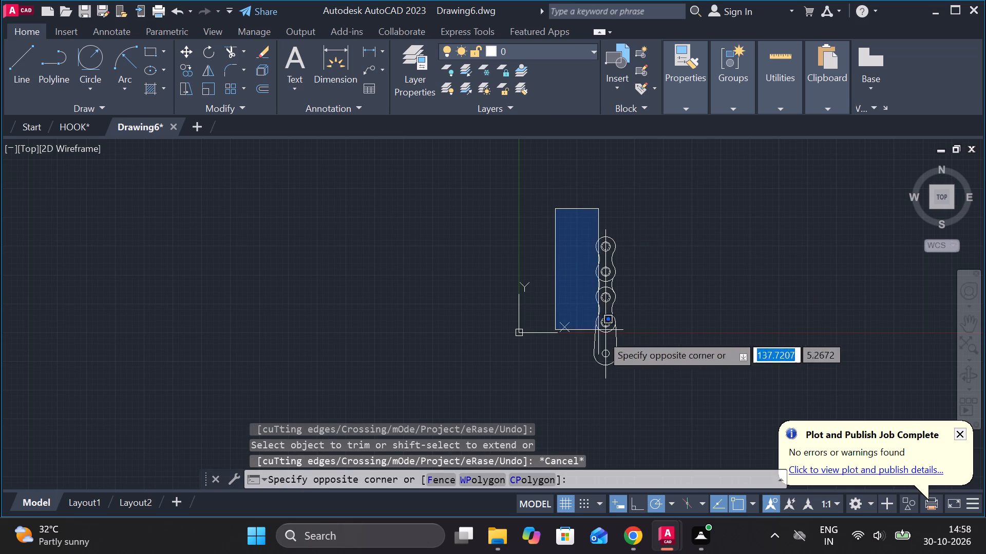
click(659, 408)
key(m)
key(Return)
click(662, 392)
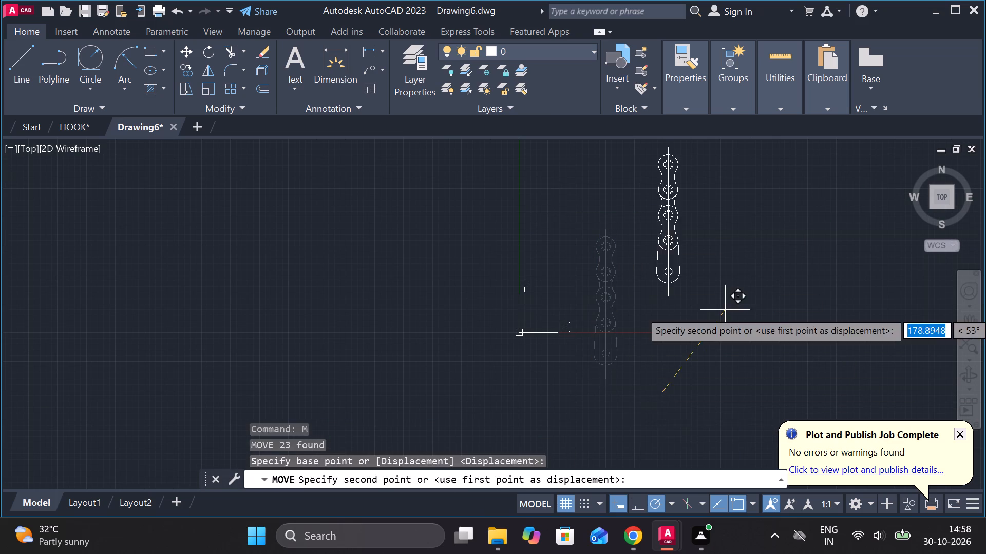
middle_drag(725, 310, 519, 429)
scroll(563, 404, down, 1)
middle_drag(699, 287, 488, 443)
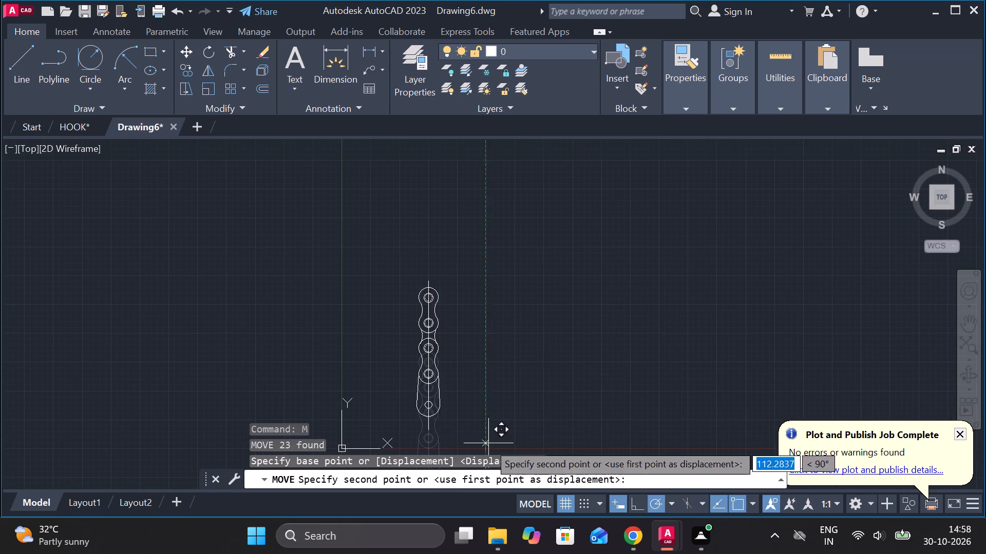
click(771, 335)
Draw a horizontal line about 211 units long to the left from the centre of the end piece's small hole.
scroll(772, 332, up, 2)
middle_drag(736, 242, 660, 375)
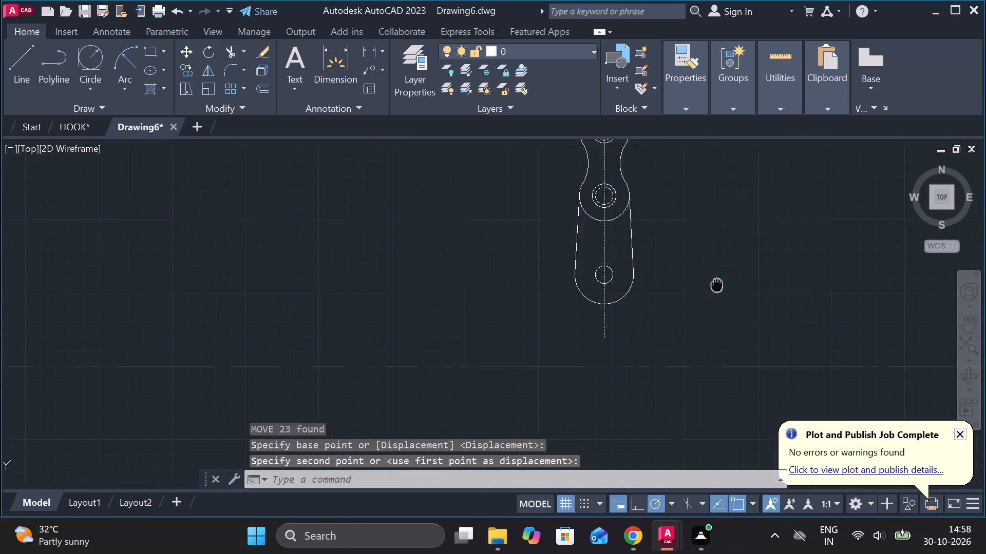
middle_drag(660, 375, 650, 388)
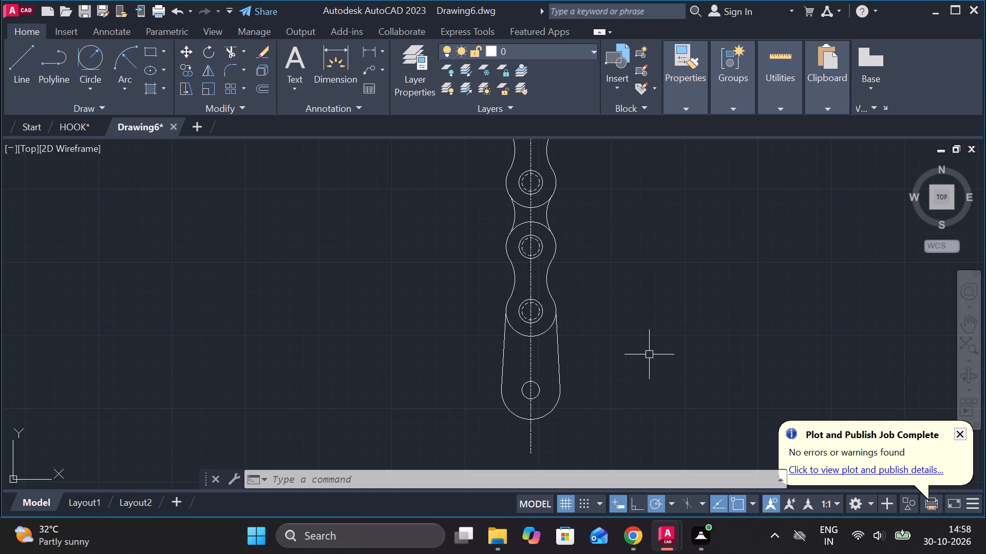
middle_drag(434, 215, 519, 328)
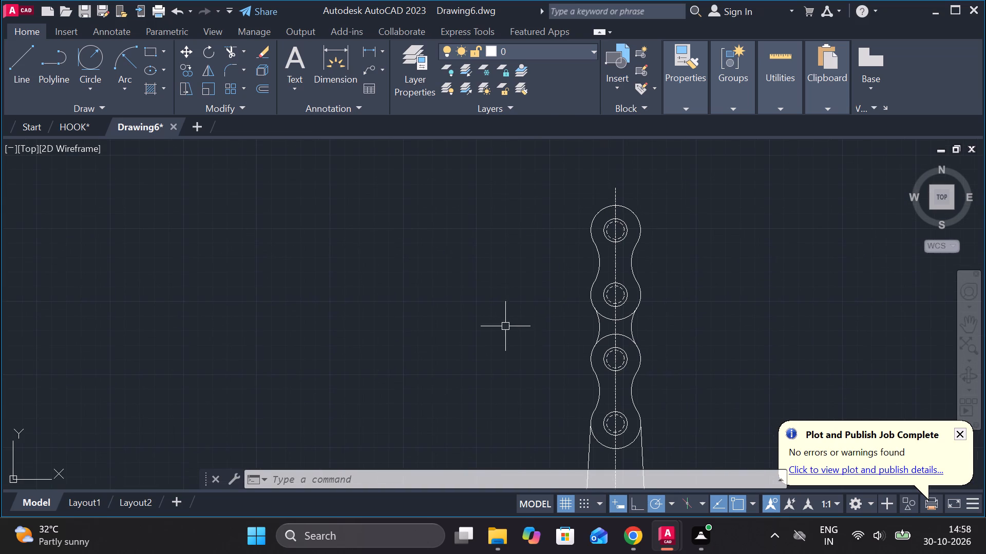
middle_drag(511, 336, 522, 264)
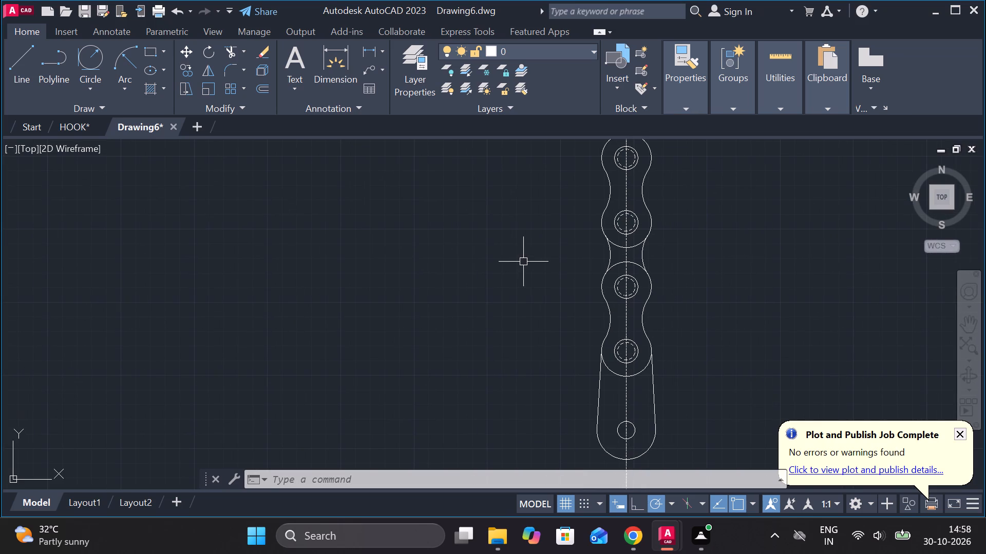
middle_drag(299, 250, 340, 253)
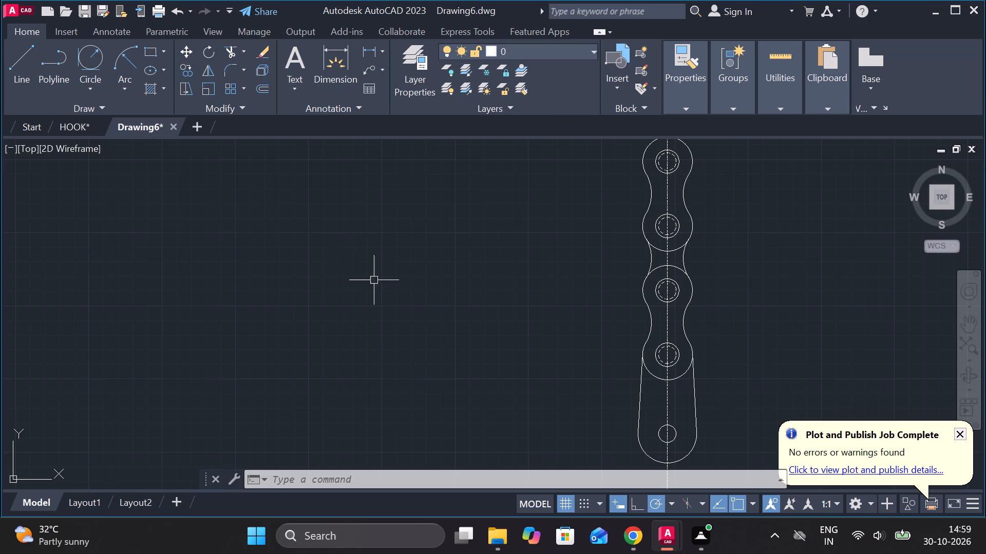
key(l)
key(Return)
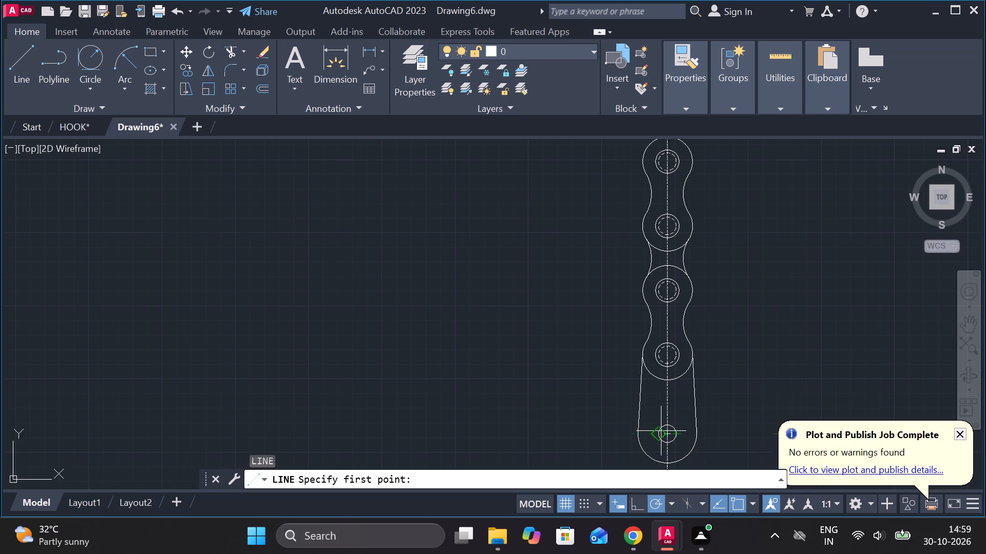
click(665, 431)
middle_drag(384, 404, 384, 404)
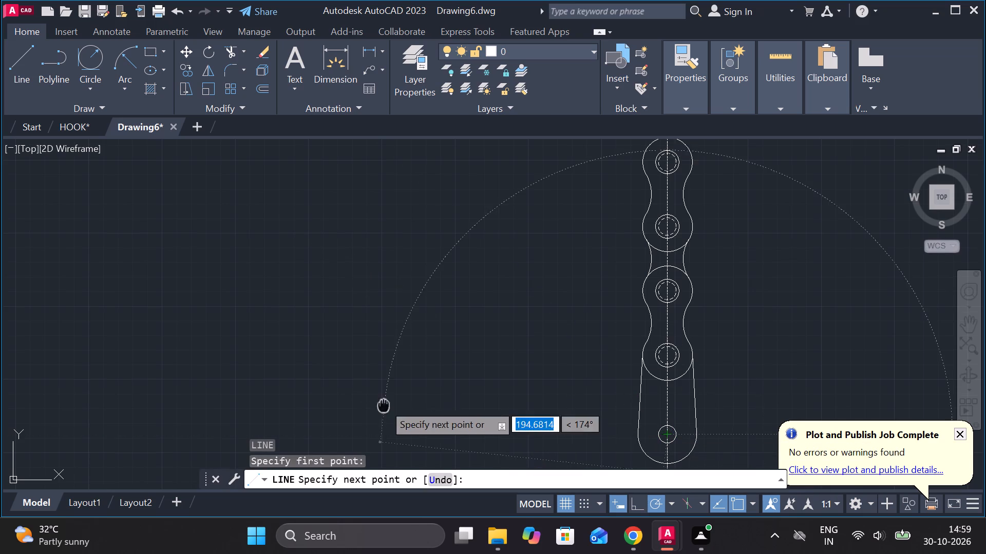
middle_drag(384, 404, 431, 228)
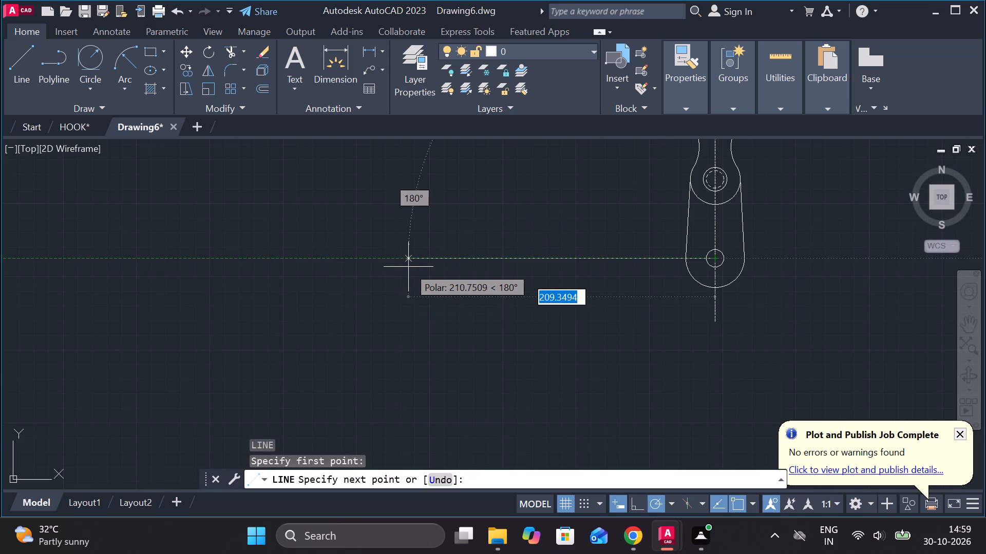
click(408, 267)
key(Escape)
Draw two concentric circles, radius 20 and diameter 12, centred on the left end of the horizontal line.
text(C)
key(space)
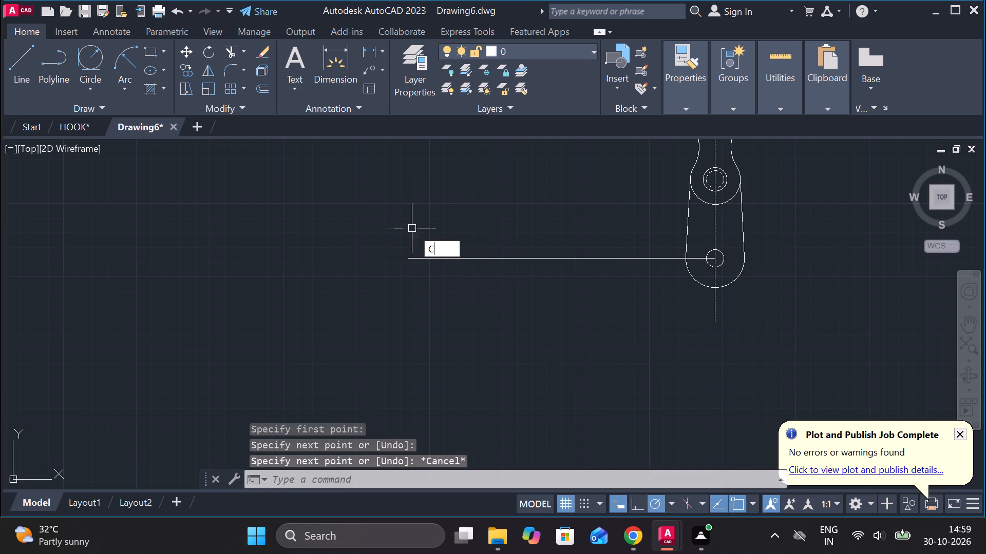
scroll(409, 232, up, 2)
click(402, 297)
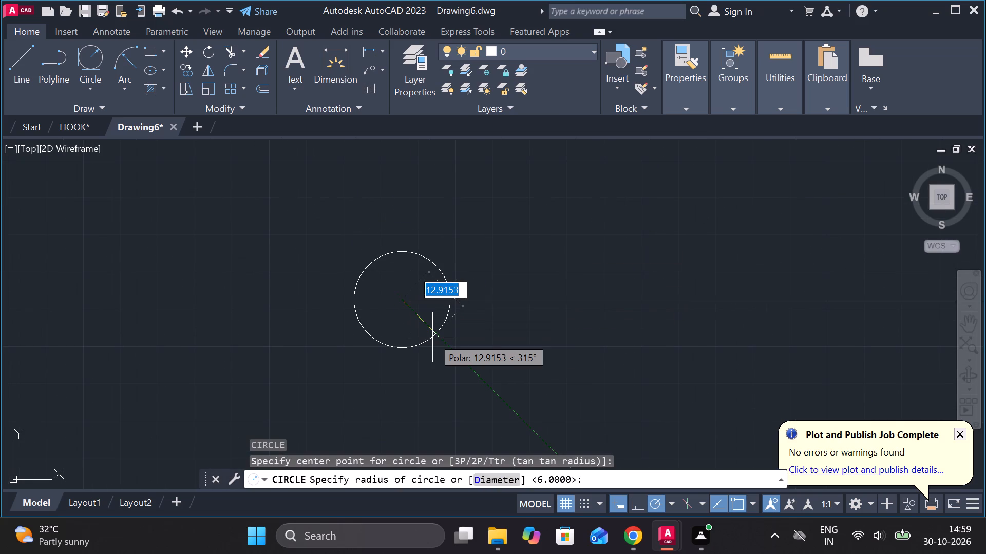
text(20)
key(Return)
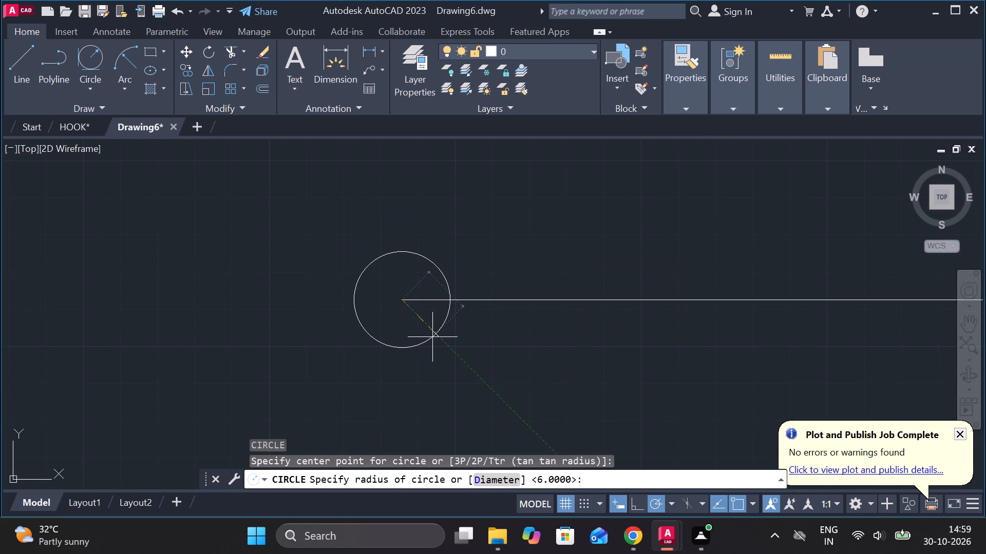
text(C)
key(space)
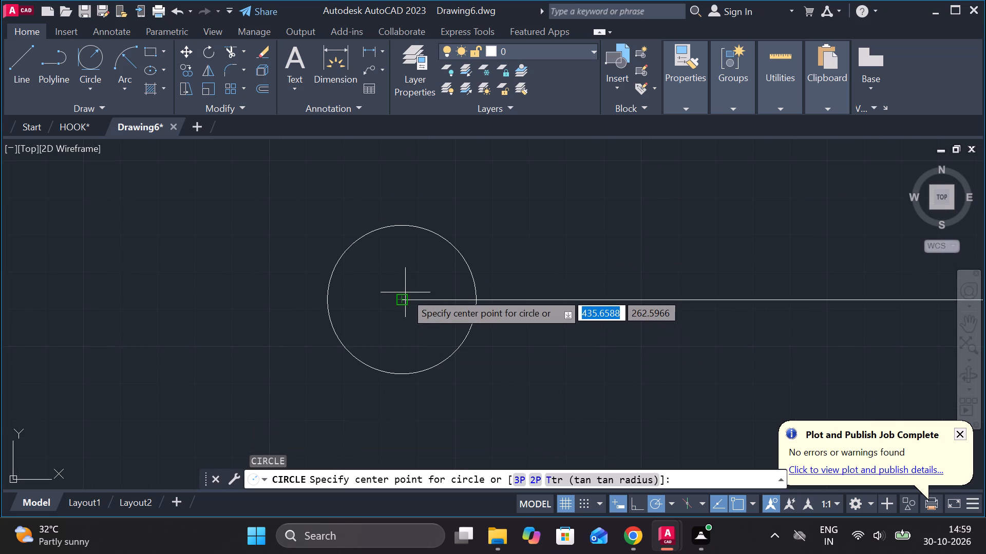
click(405, 299)
text(D)
key(space)
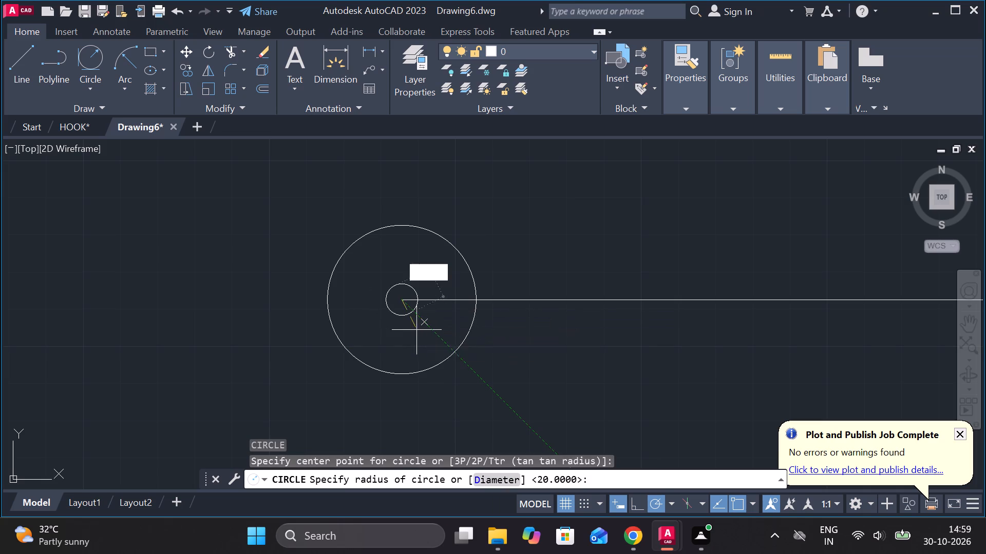
text(12)
key(Return)
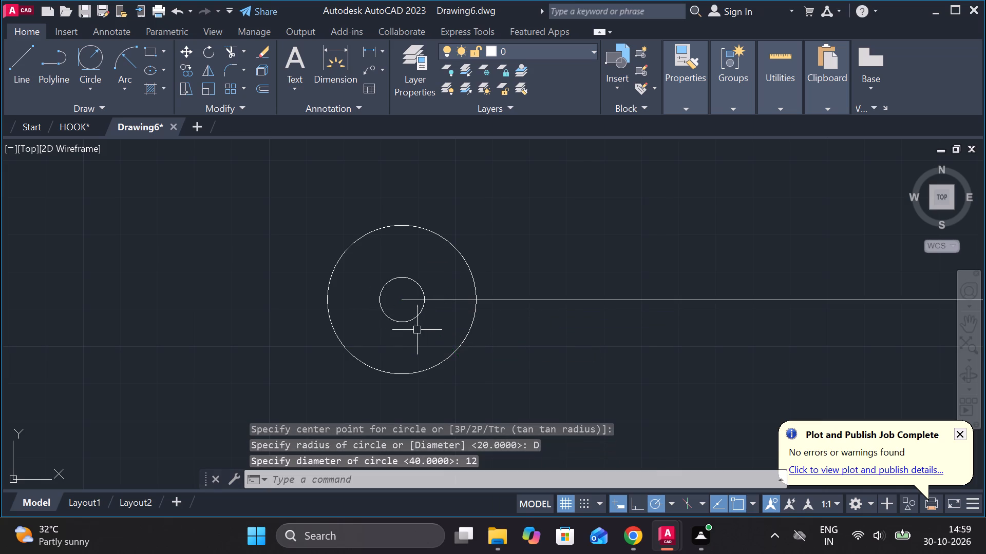
Draw a vertical line 54 units long straight up from the centre of the new concentric circles.
scroll(421, 330, down, 3)
scroll(466, 290, up, 2)
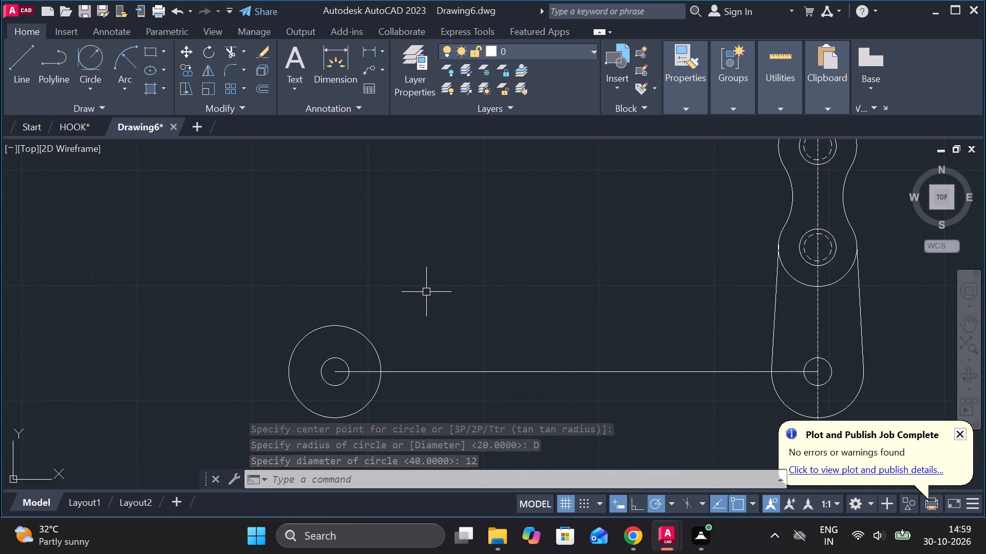
key(l)
key(Return)
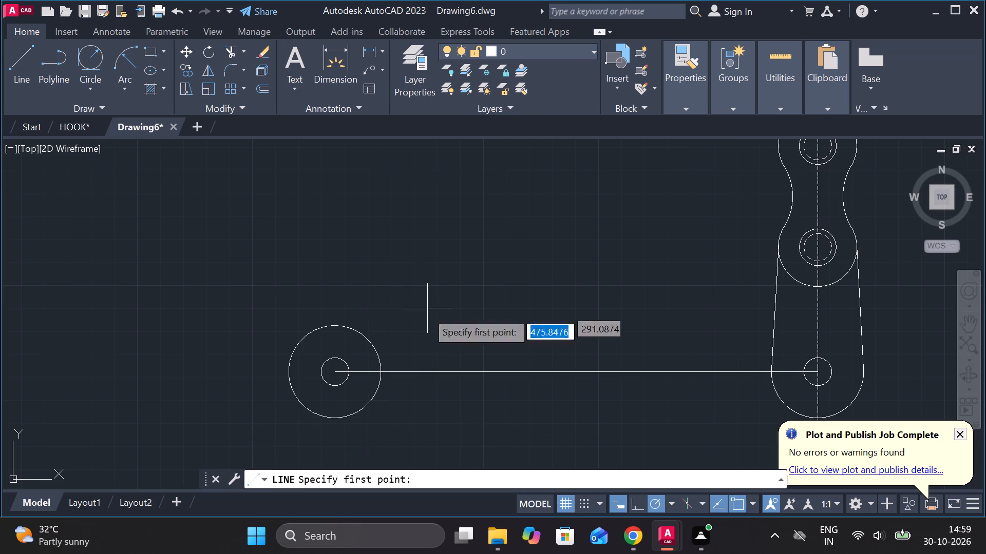
click(336, 367)
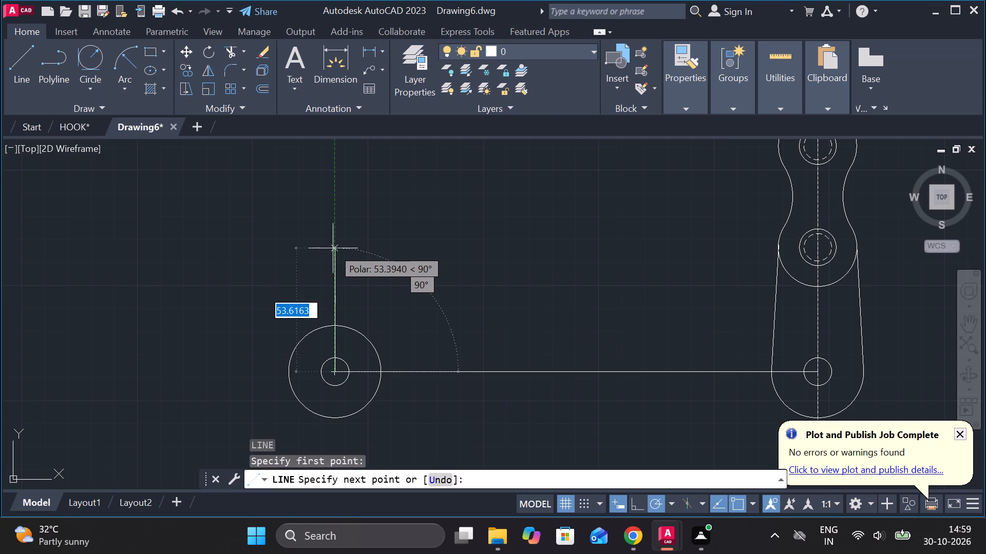
text(53)
key(BackSpace)
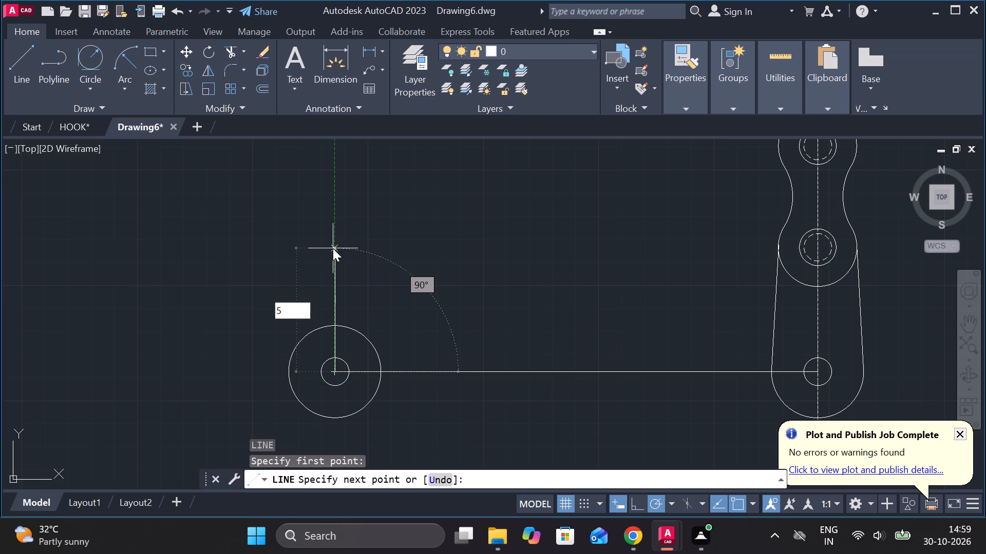
key(4)
key(Return)
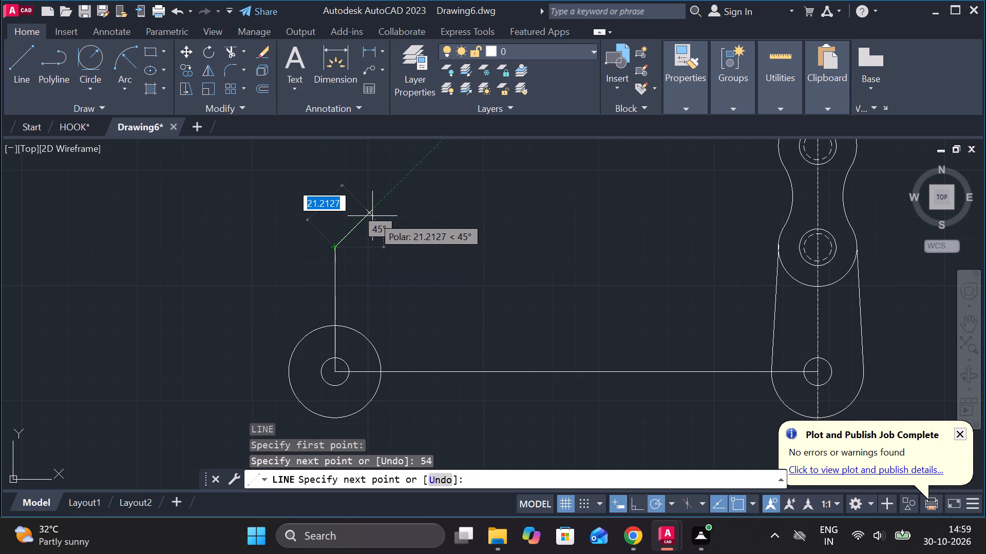
key(Escape)
Draw two concentric circles, diameters 16 and 12, centred on the top end of the 54-unit vertical line.
text(C)
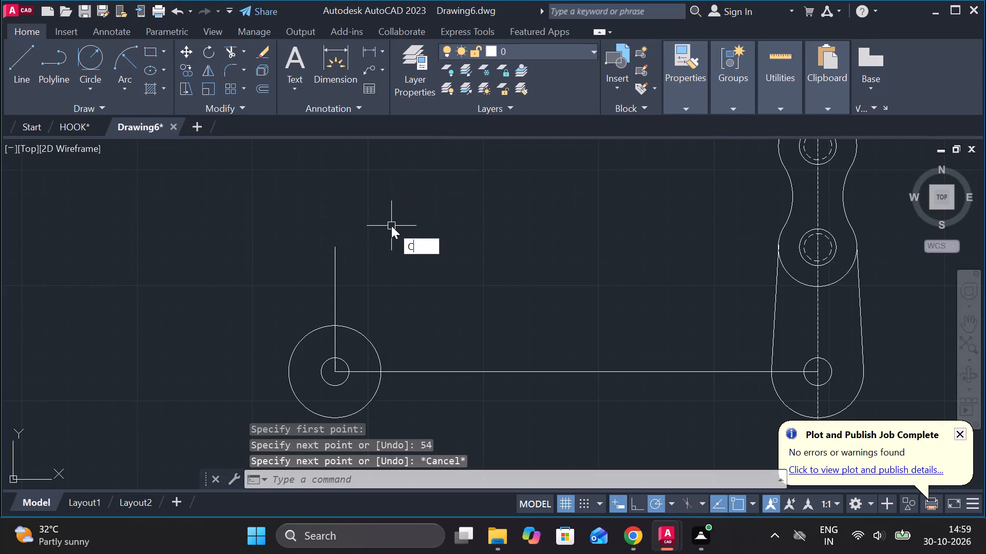
key(space)
click(339, 248)
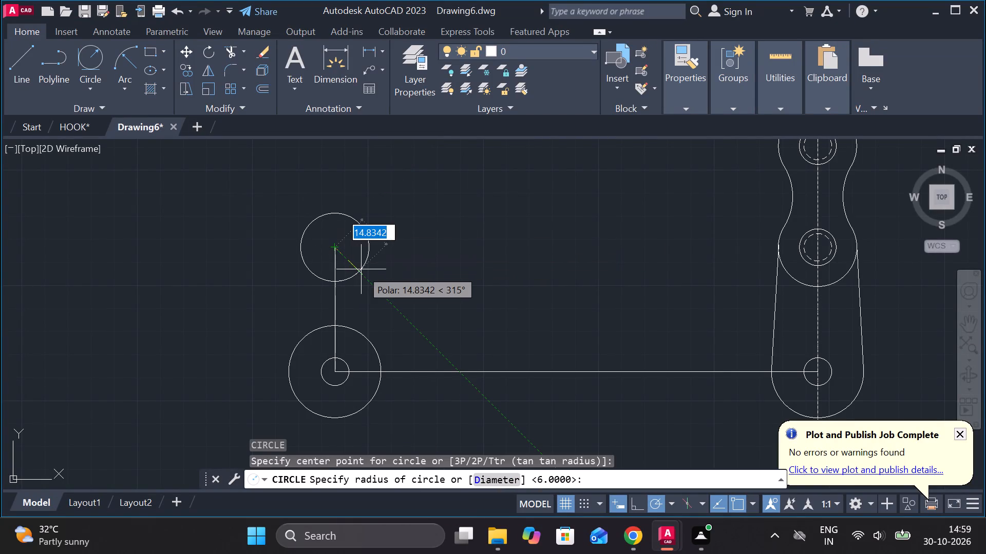
text(D)
key(space)
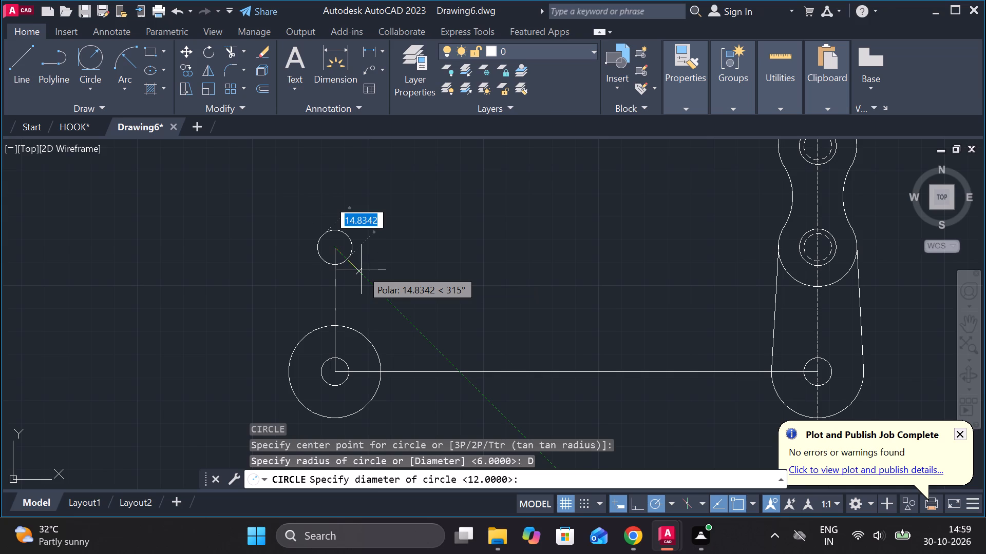
text(16)
key(Return)
text(C)
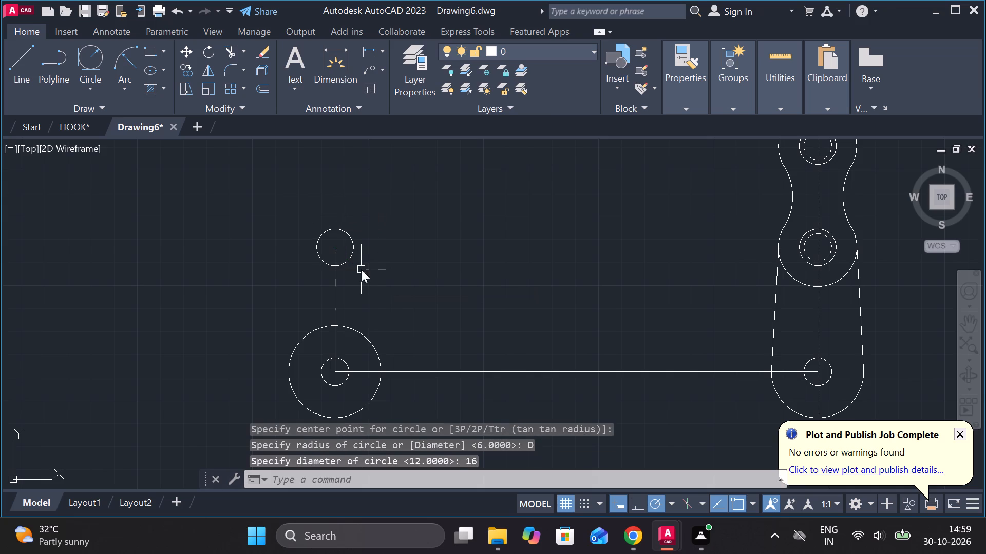
key(space)
click(337, 245)
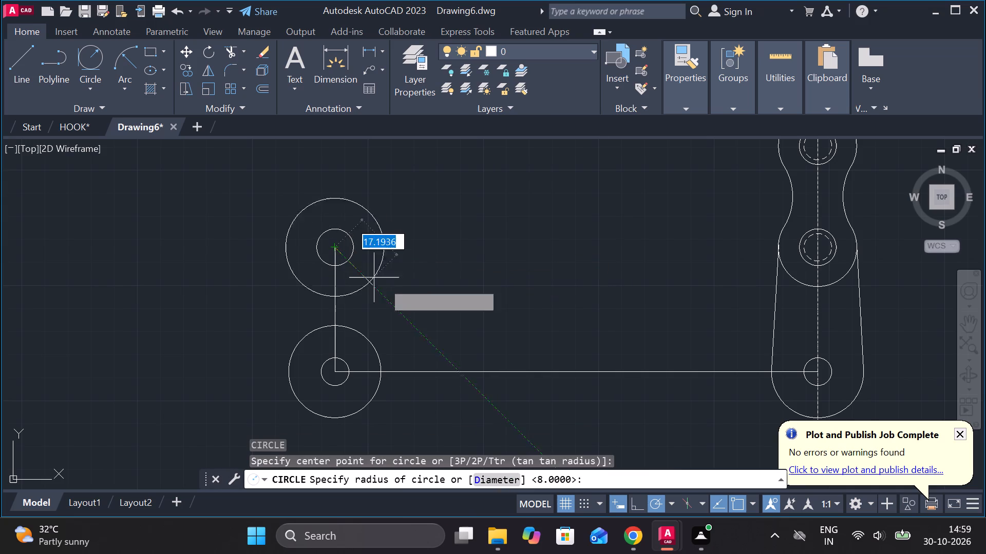
text(D 12)
key(space)
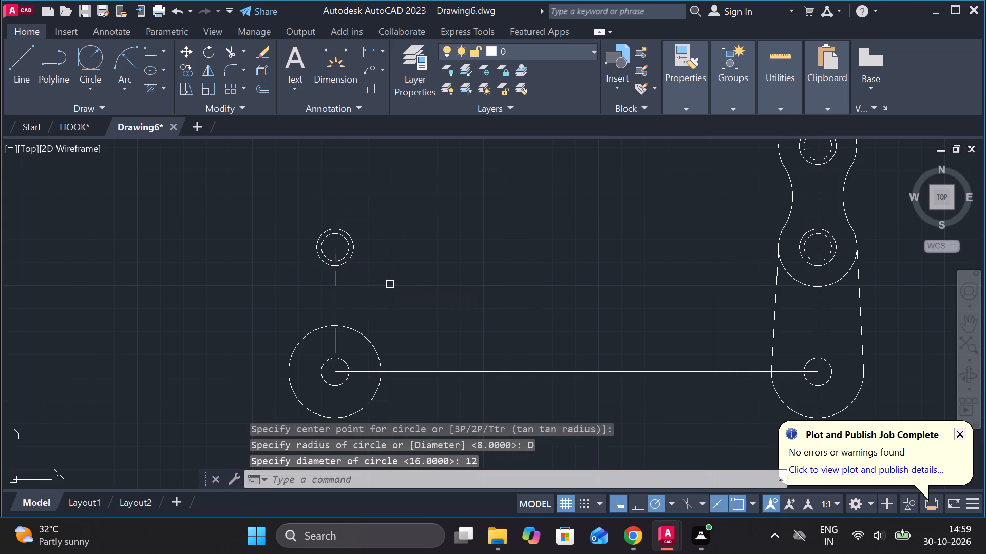
Copy the two concentric circles at the top of the 54-unit vertical line 44 units straight up.
scroll(581, 285, down, 1)
scroll(473, 241, up, 3)
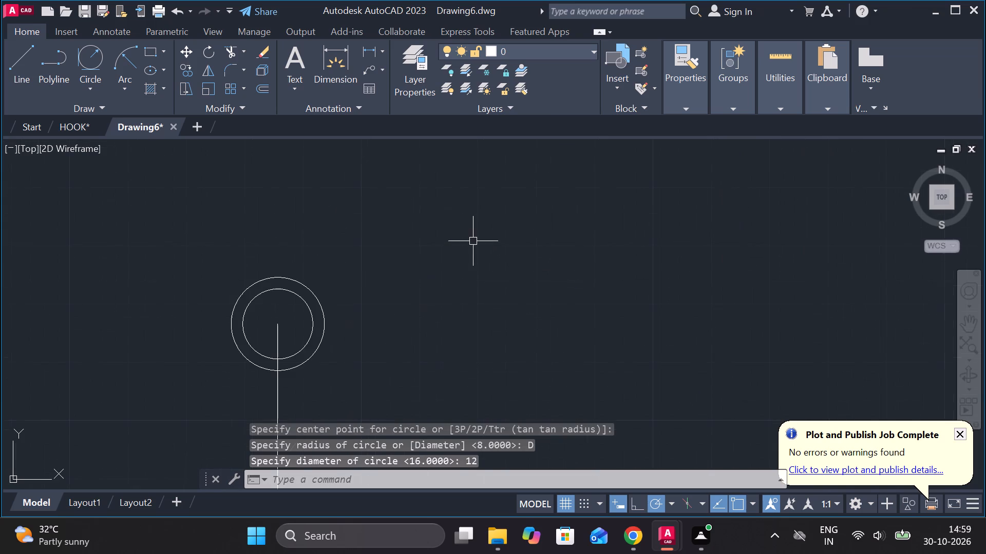
middle_drag(411, 296, 762, 341)
middle_drag(698, 331, 614, 267)
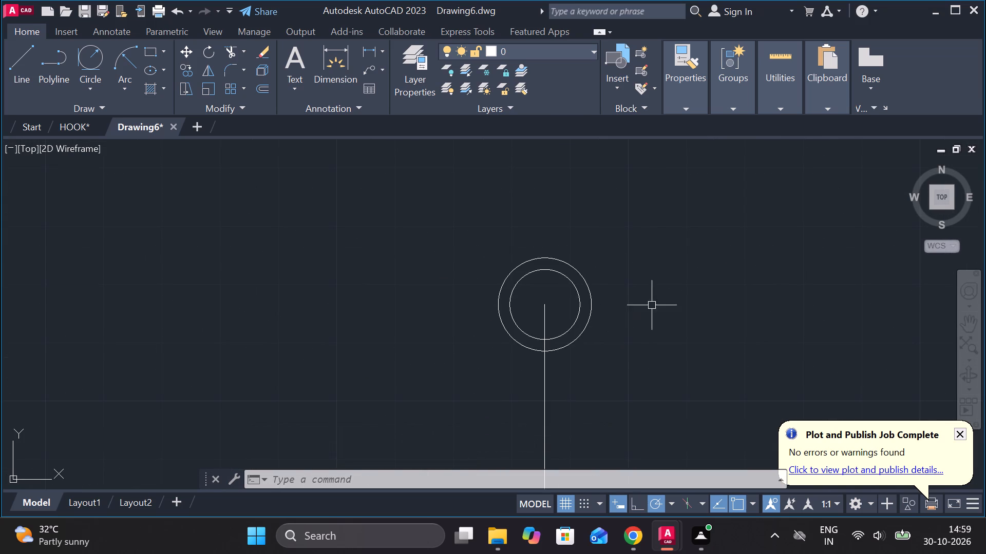
click(587, 275)
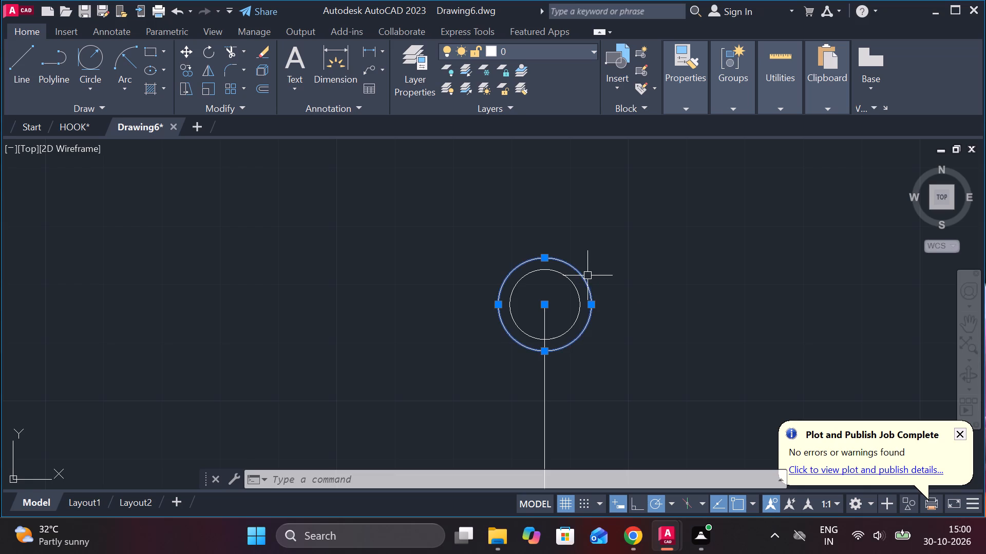
click(573, 285)
text(CO)
key(Return)
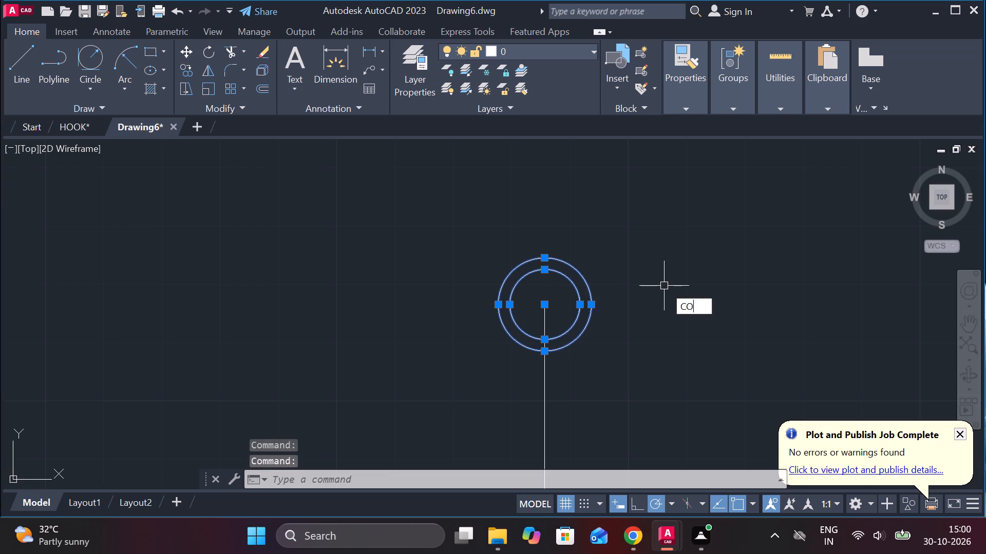
click(545, 300)
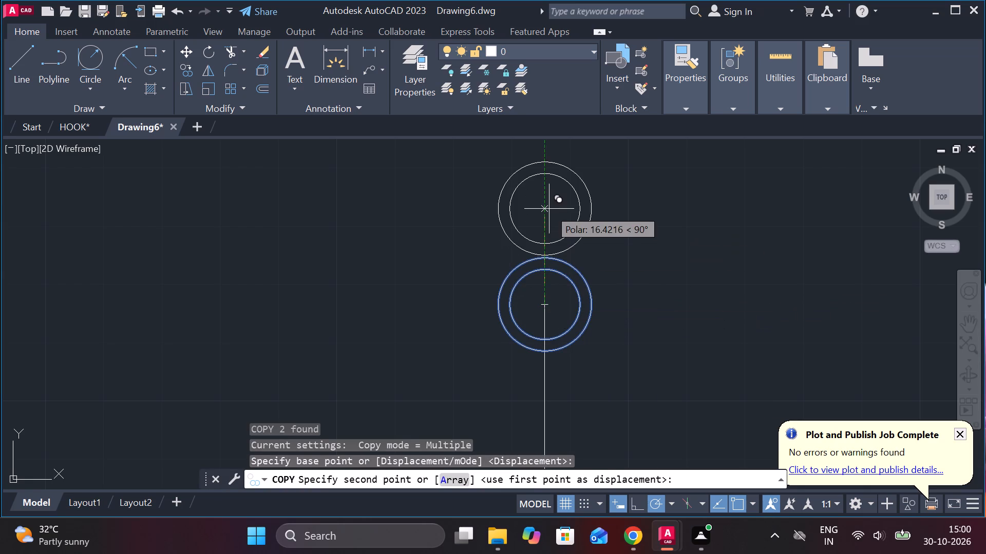
text(44)
key(Return)
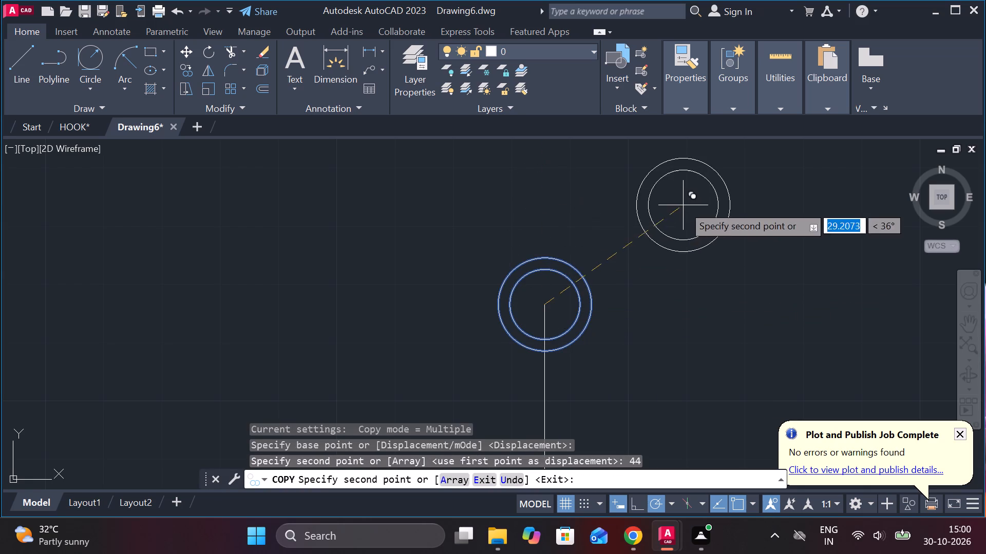
scroll(578, 208, down, 2)
middle_drag(626, 201, 622, 225)
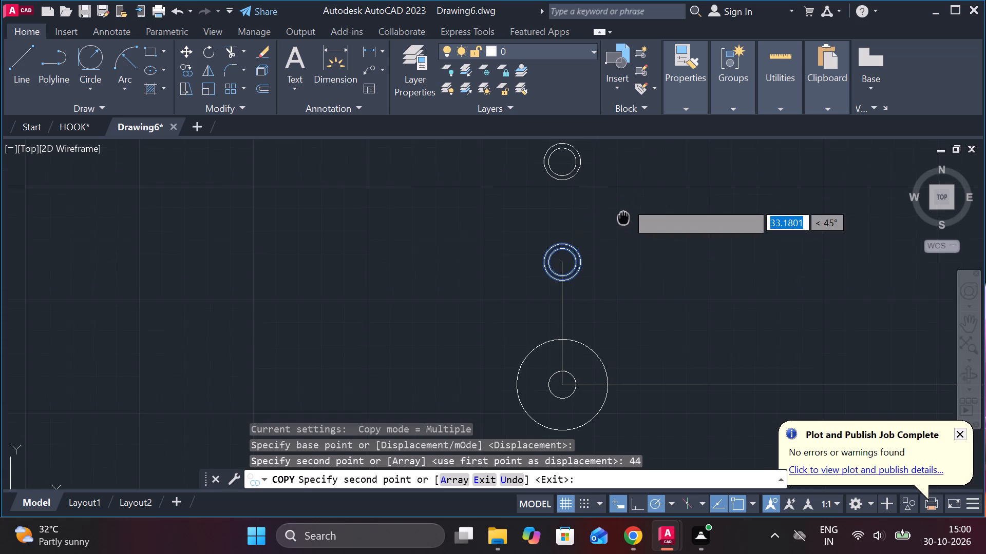
middle_drag(622, 225, 611, 290)
key(Escape)
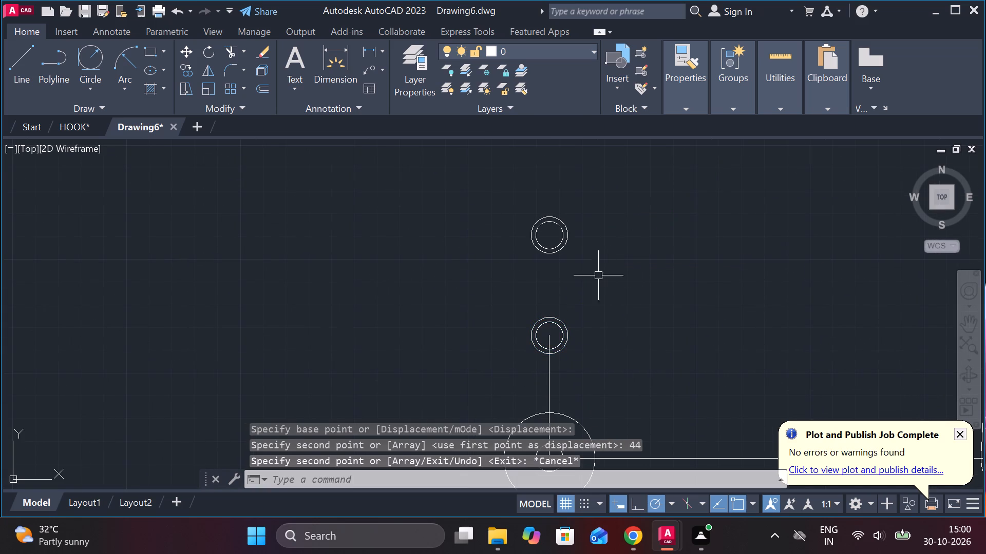
Check the centre-to-centre spacing of two neighbouring holes in the chain with a linear dimension, without placing it.
middle_drag(595, 268, 584, 346)
scroll(584, 346, down, 1)
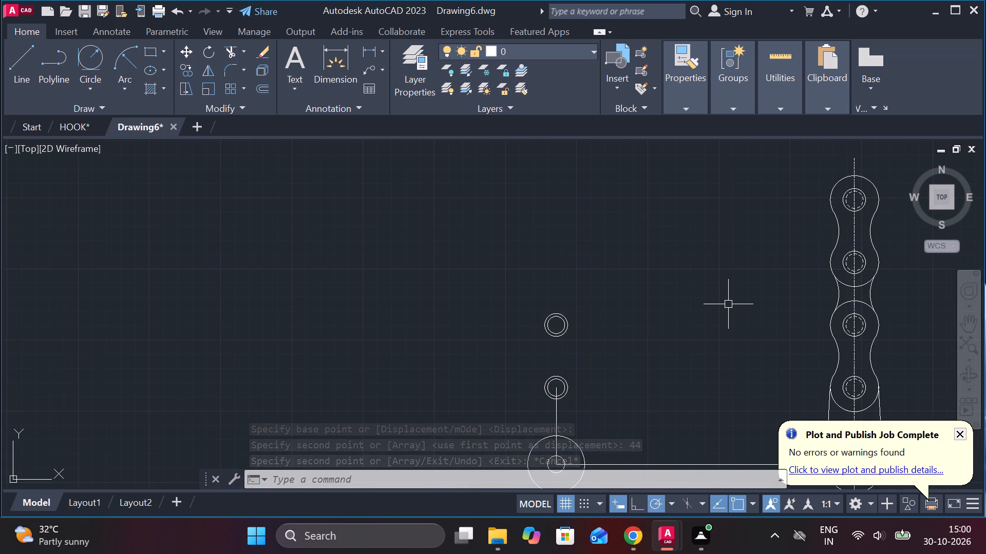
click(364, 46)
scroll(772, 293, up, 2)
middle_drag(760, 385, 554, 364)
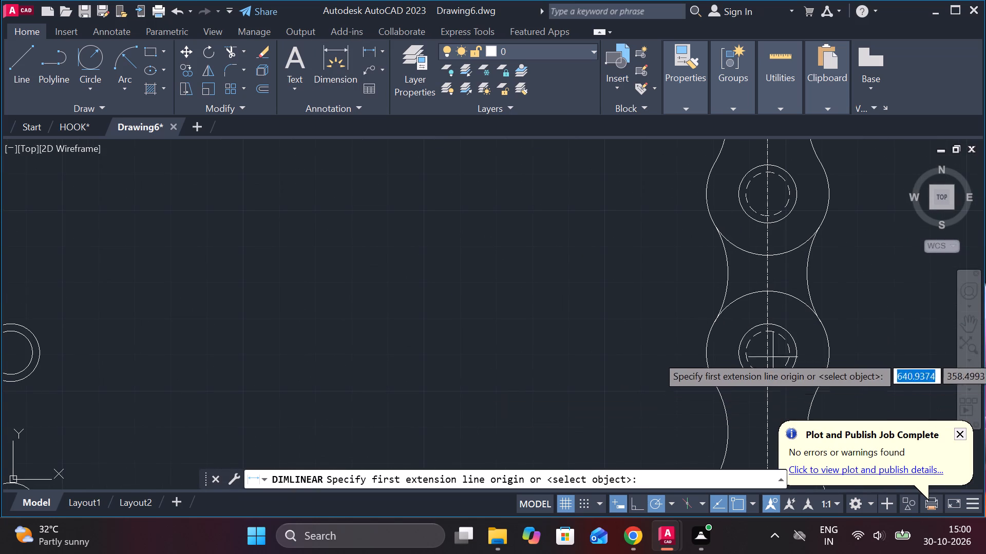
click(766, 352)
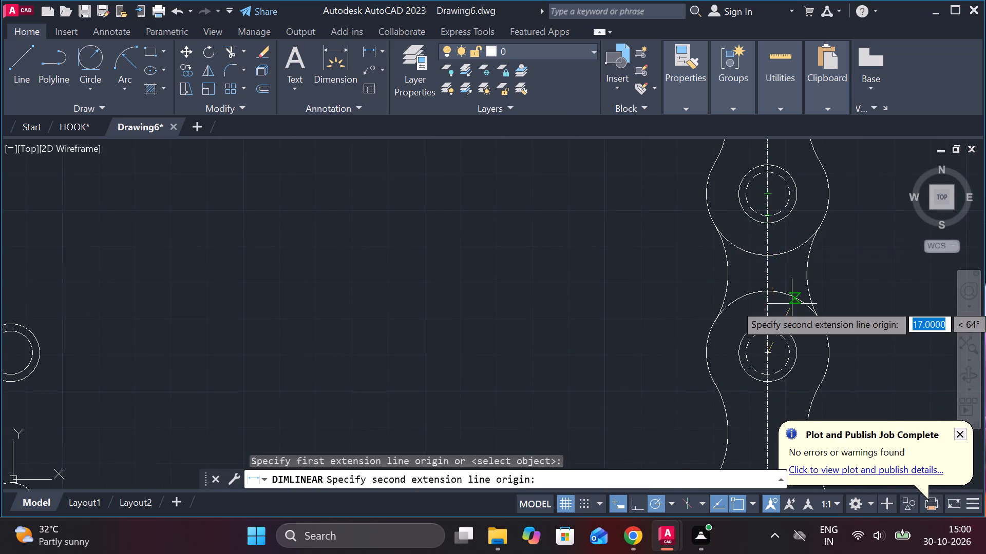
scroll(792, 304, down, 2)
key(Escape)
Copy the uppermost pair of concentric circles in the second view another 44 units straight up.
click(501, 350)
click(457, 279)
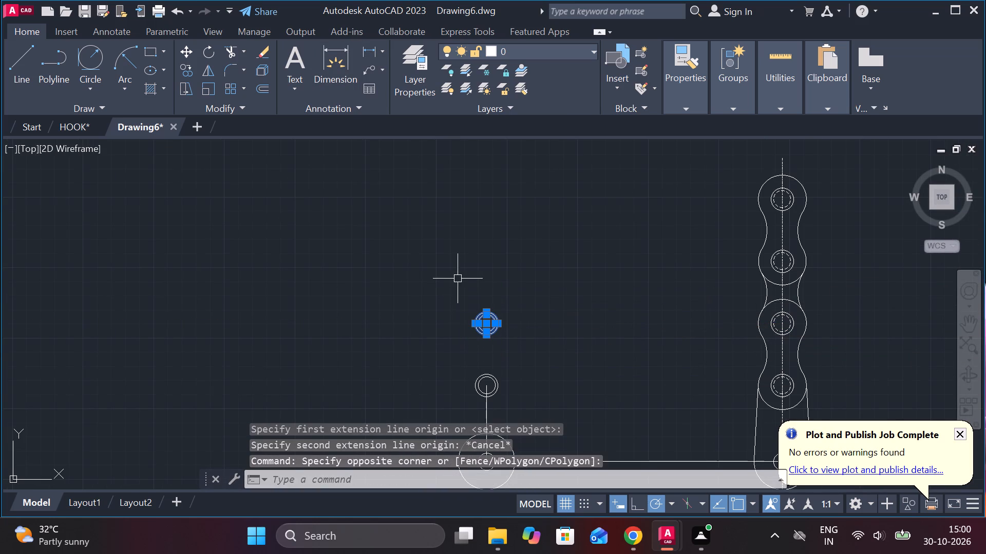
text(CO)
key(Return)
scroll(493, 292, up, 1)
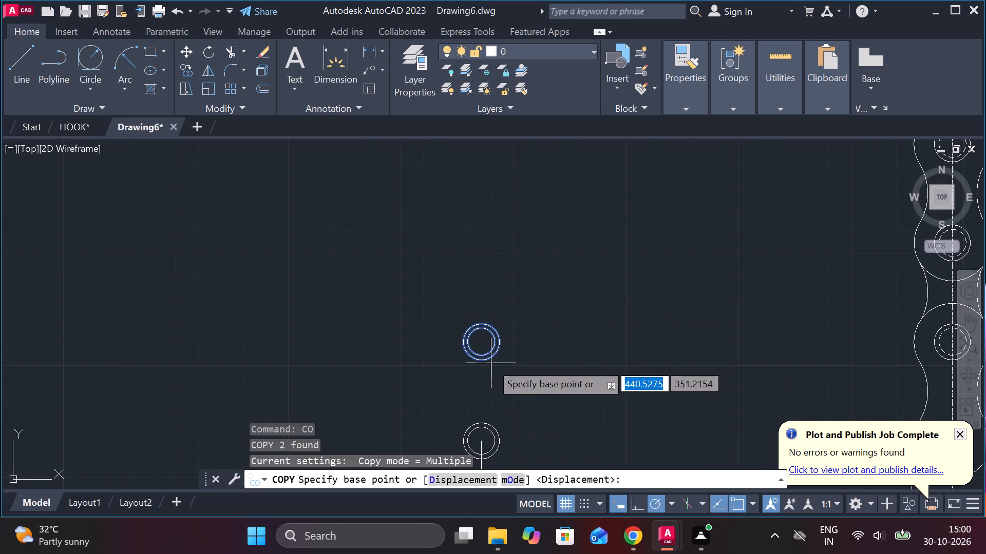
click(479, 342)
text(44)
key(space)
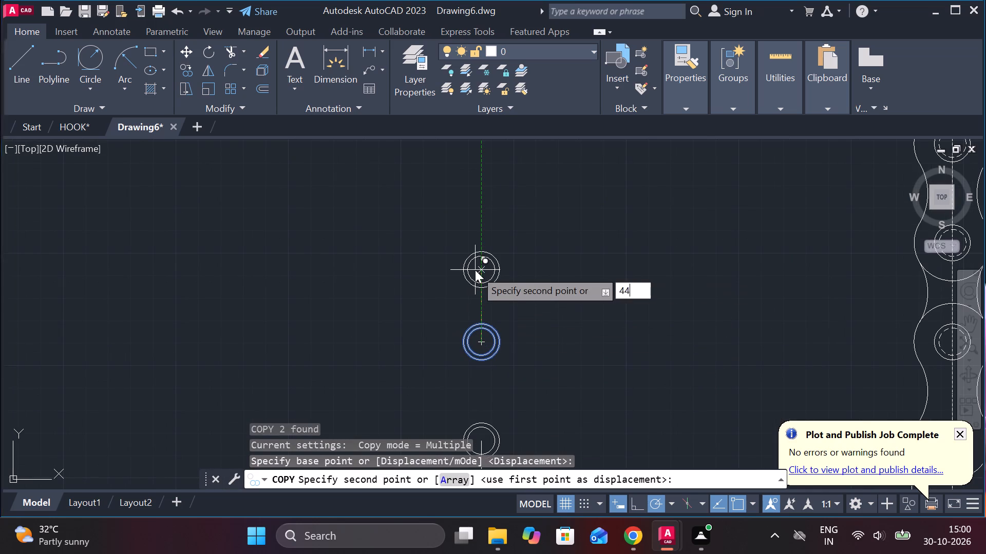
scroll(553, 272, down, 1)
key(Escape)
Copy the new topmost pair of circles 44 units straight up to make the fourth pair in the column.
middle_drag(546, 307, 497, 299)
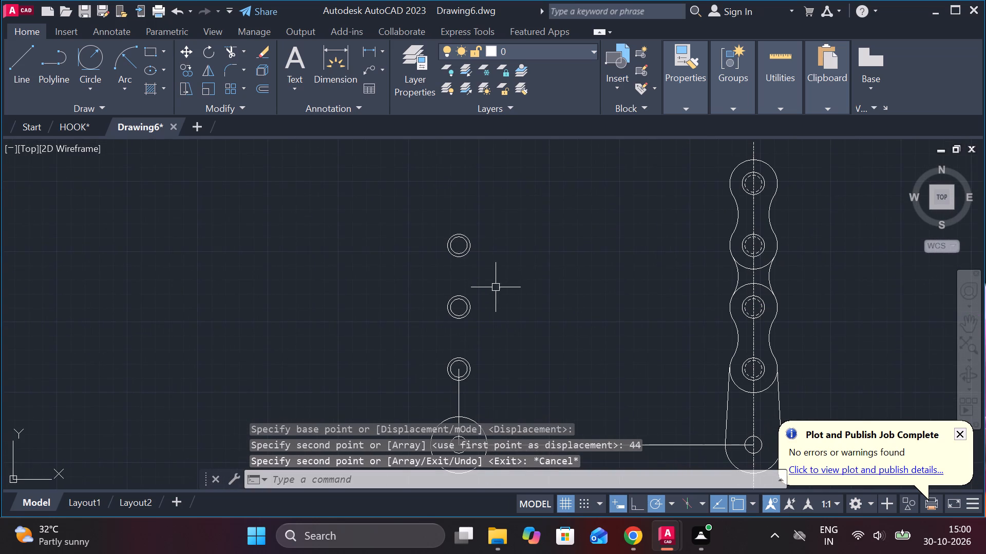
scroll(483, 245, up, 1)
middle_drag(510, 276, 516, 308)
drag(500, 317, 462, 279)
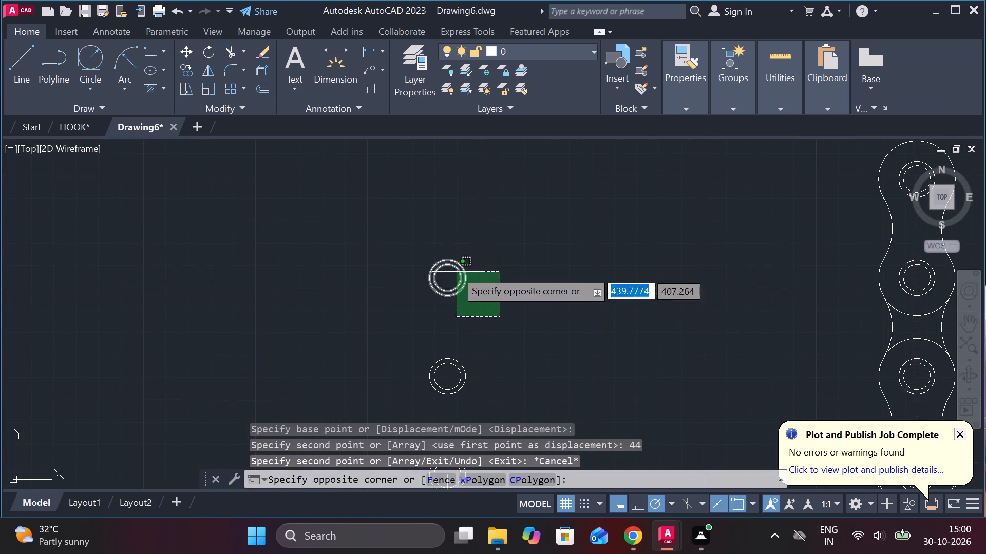
click(409, 219)
text(CO)
key(Return)
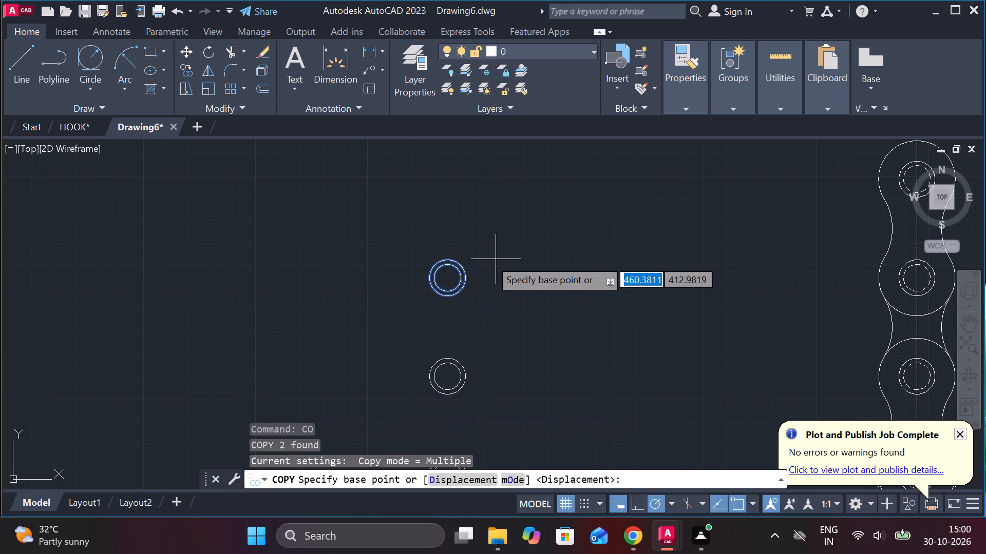
click(447, 276)
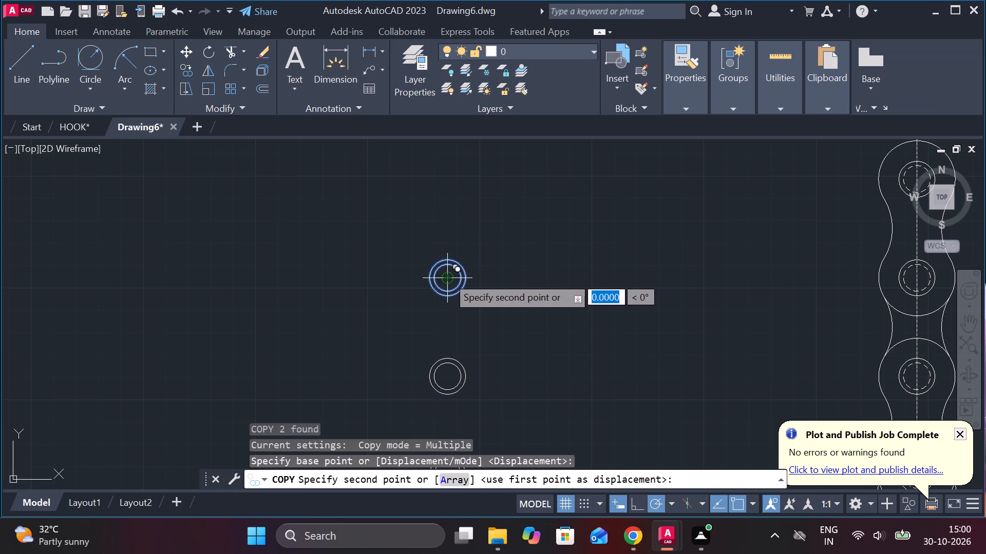
text(44)
key(space)
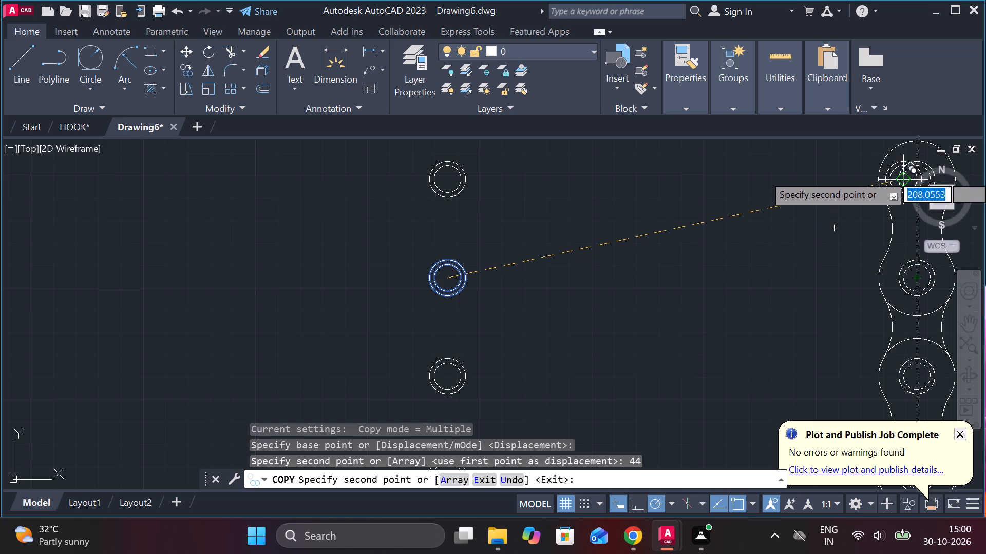
scroll(519, 240, down, 1)
key(Escape)
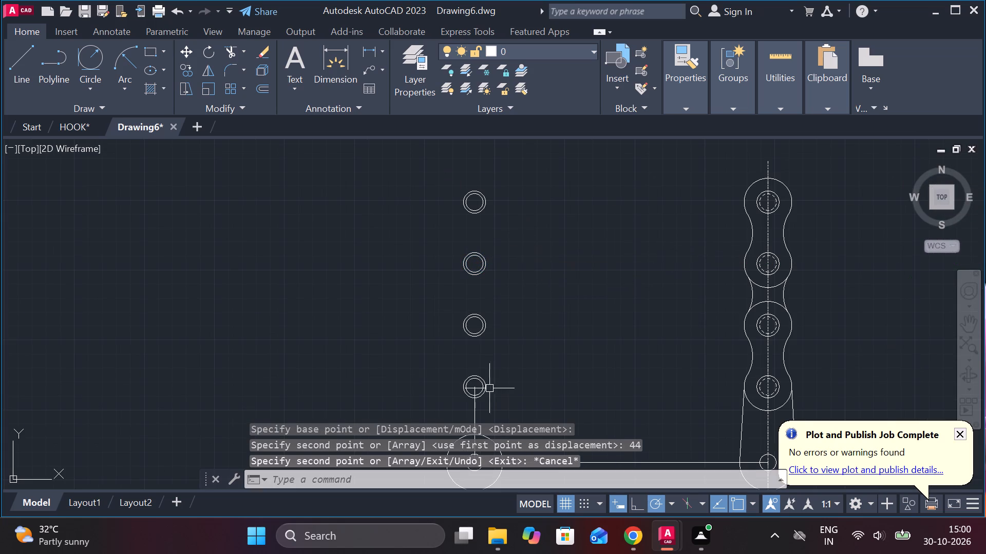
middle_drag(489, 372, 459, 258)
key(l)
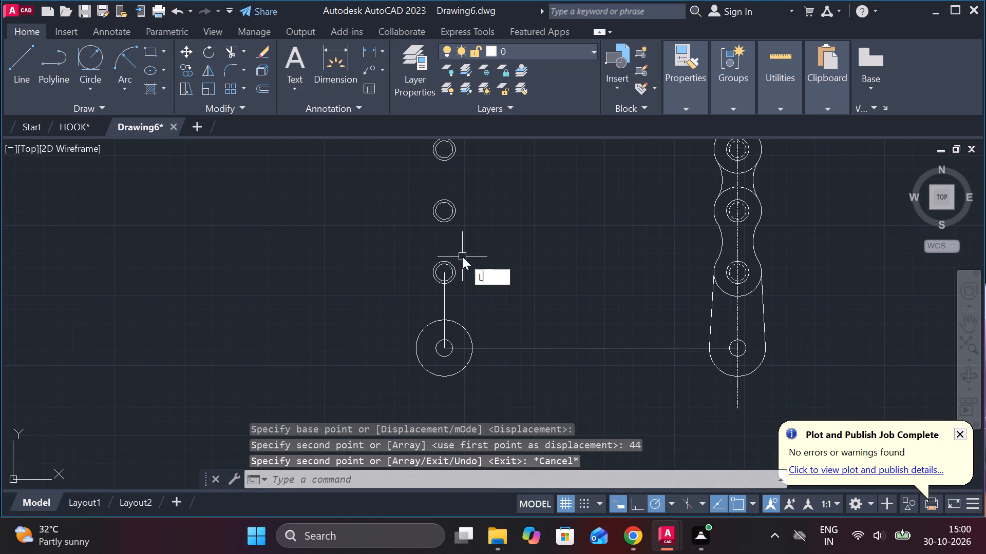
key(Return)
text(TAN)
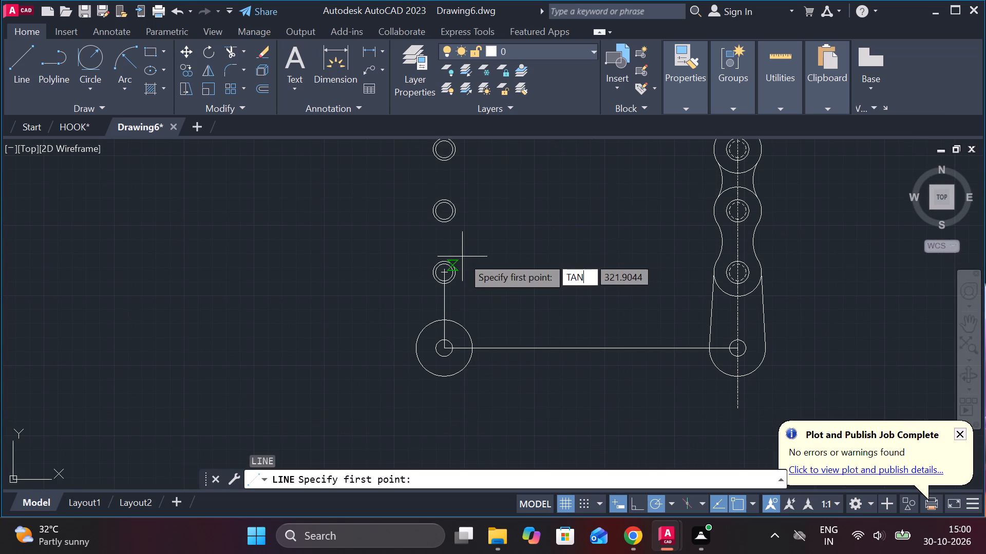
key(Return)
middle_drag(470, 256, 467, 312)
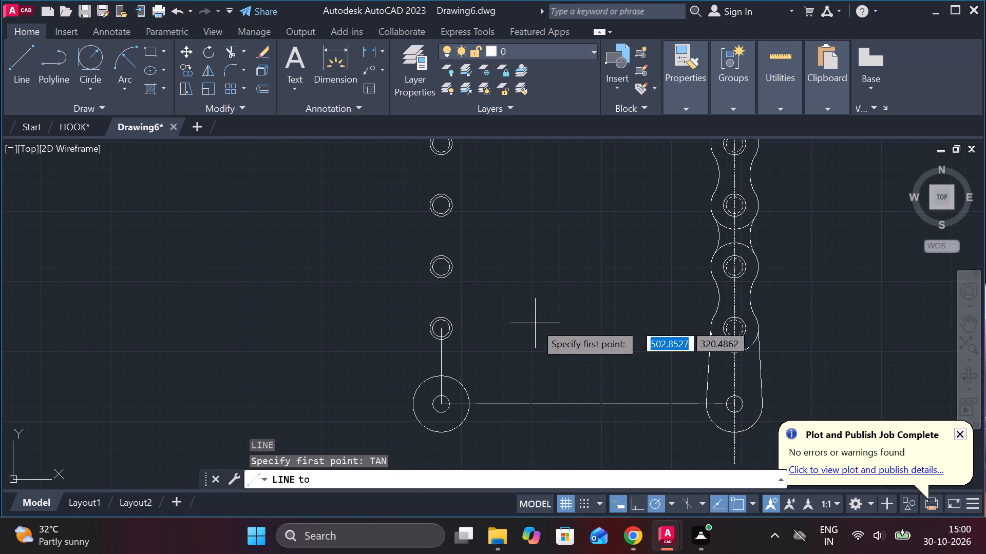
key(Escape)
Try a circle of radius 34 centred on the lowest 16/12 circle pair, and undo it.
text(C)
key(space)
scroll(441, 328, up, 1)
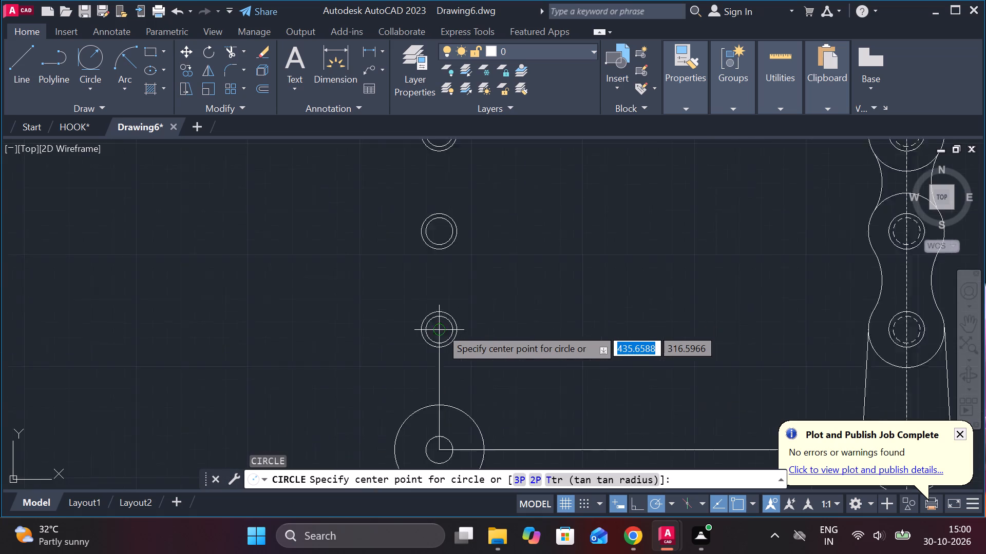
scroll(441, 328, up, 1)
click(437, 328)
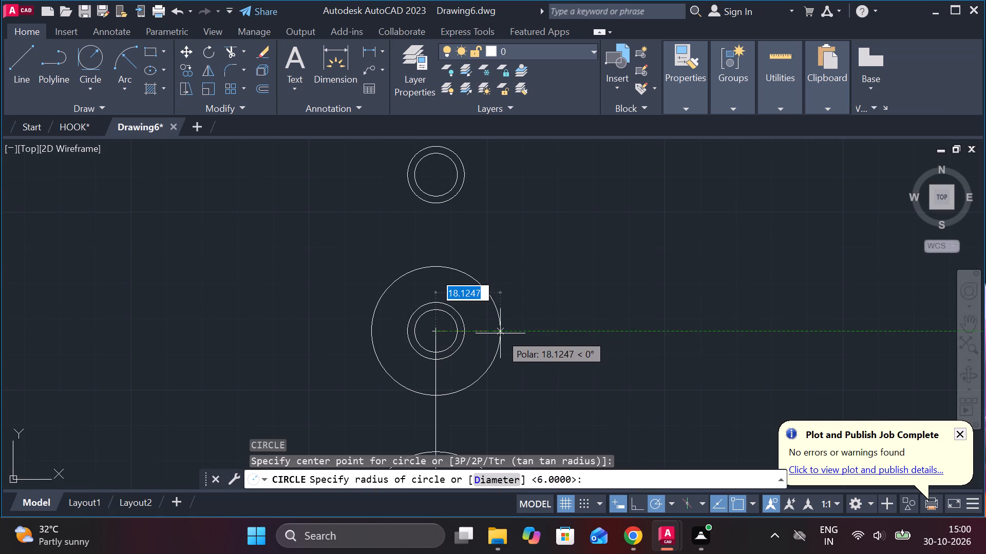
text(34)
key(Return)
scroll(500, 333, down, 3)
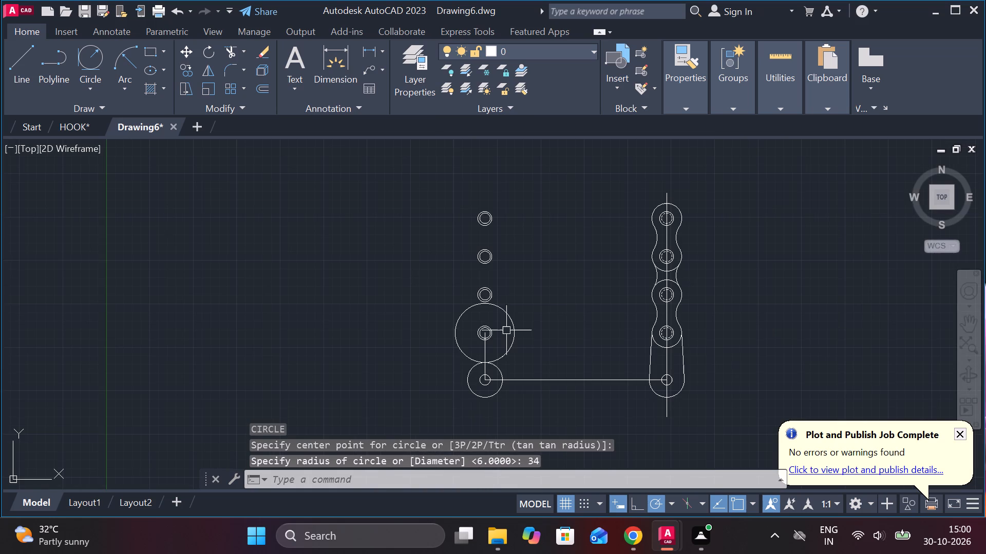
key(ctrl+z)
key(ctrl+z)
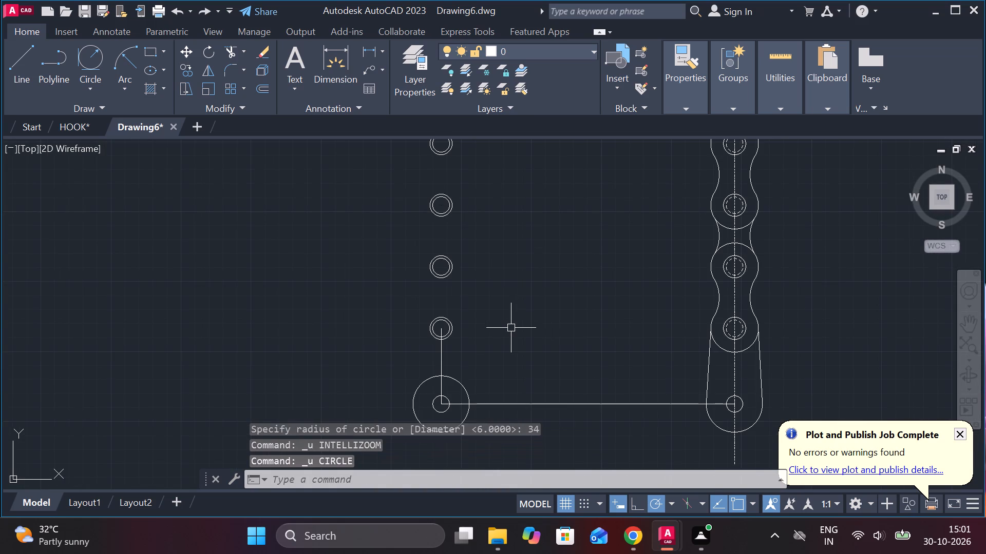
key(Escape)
Draw a circle of diameter 34 centred on the lowest 16/12 circle pair, at the top of the vertical line.
text(C)
key(space)
scroll(503, 327, up, 2)
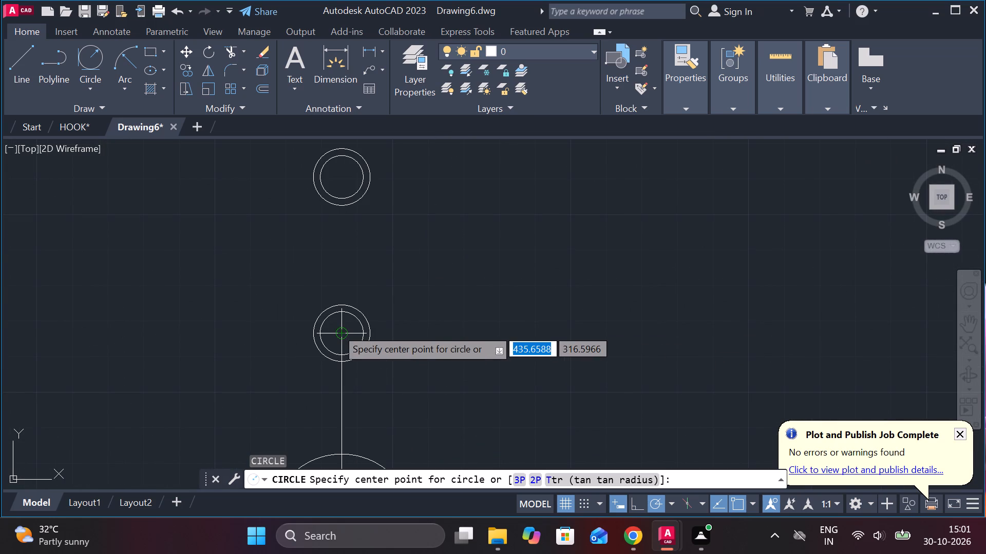
click(336, 328)
text(D)
key(space)
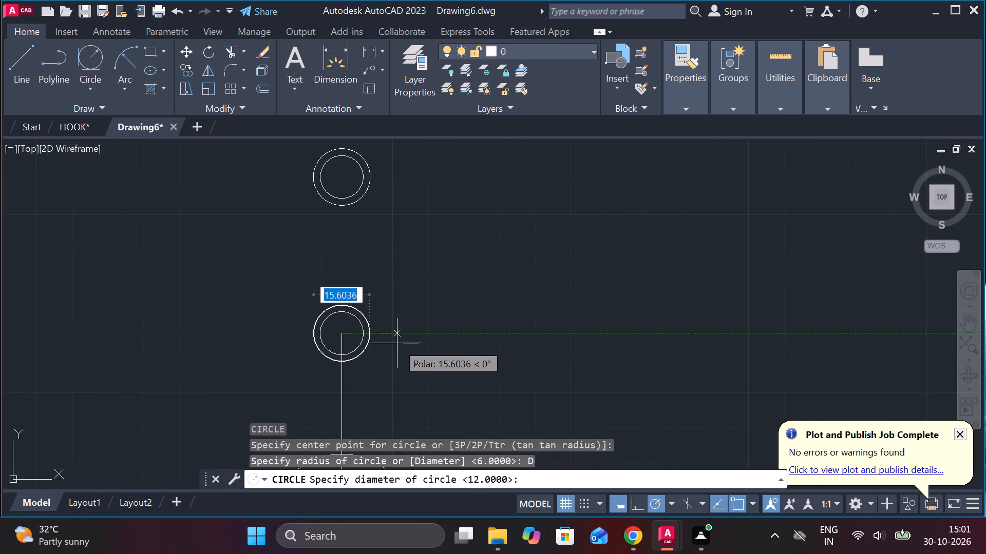
text(34)
key(space)
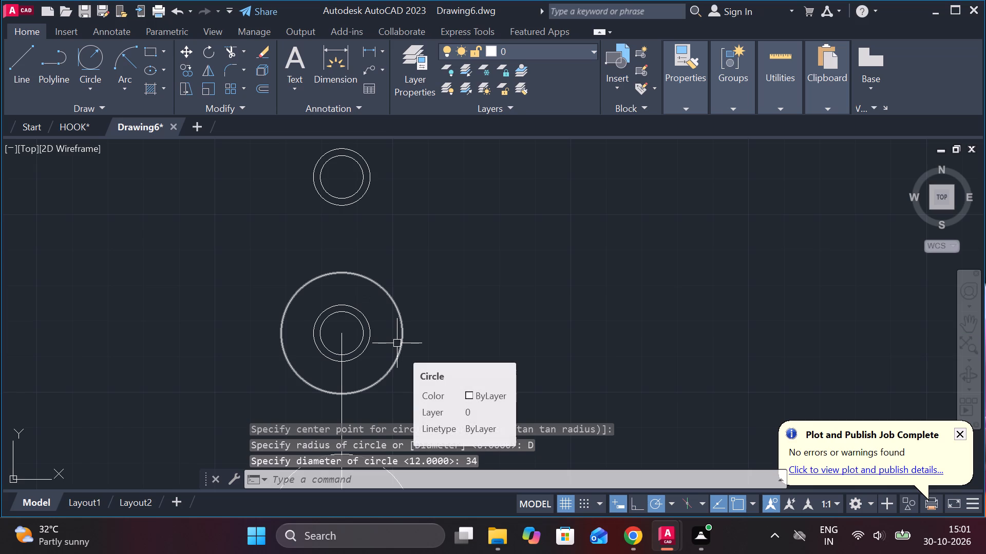
Check the width across the new outer circle with a linear dimension between its side quadrants, without placing it.
scroll(397, 343, down, 2)
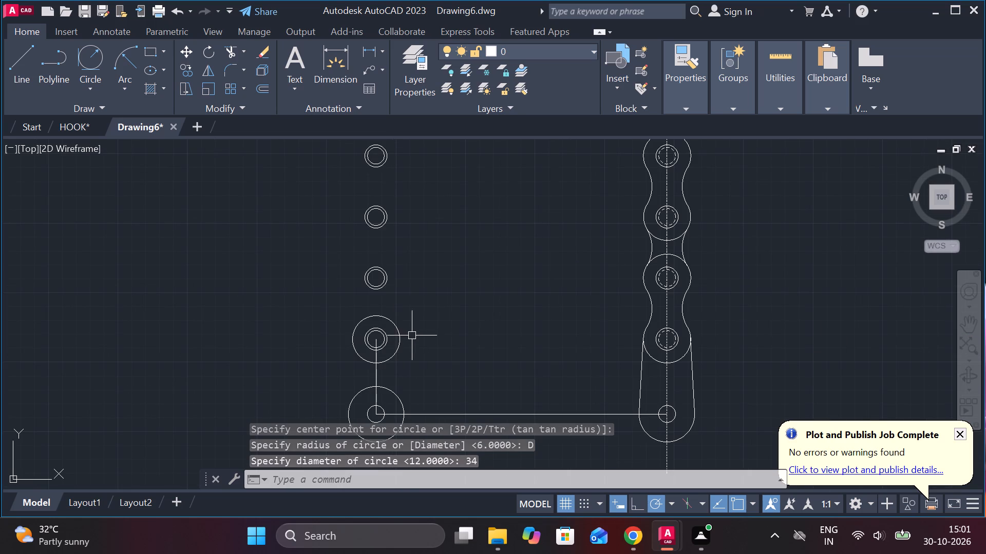
middle_drag(421, 267, 448, 406)
middle_drag(445, 385, 428, 241)
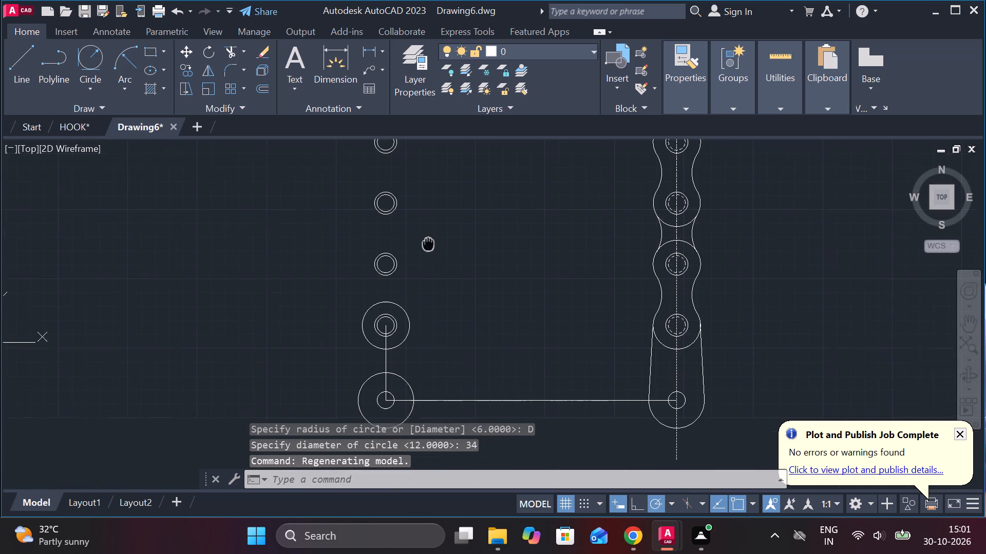
click(367, 50)
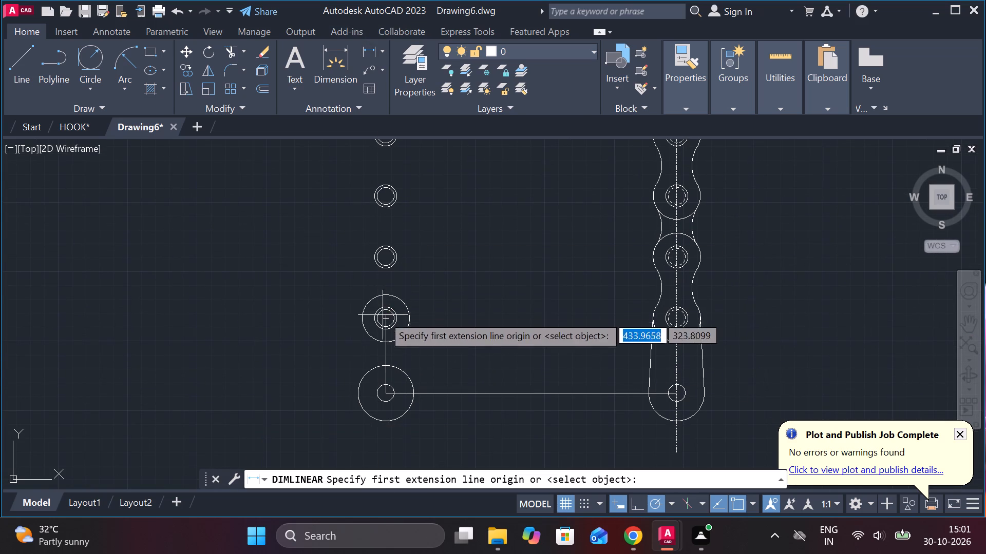
scroll(408, 377, up, 1)
click(328, 278)
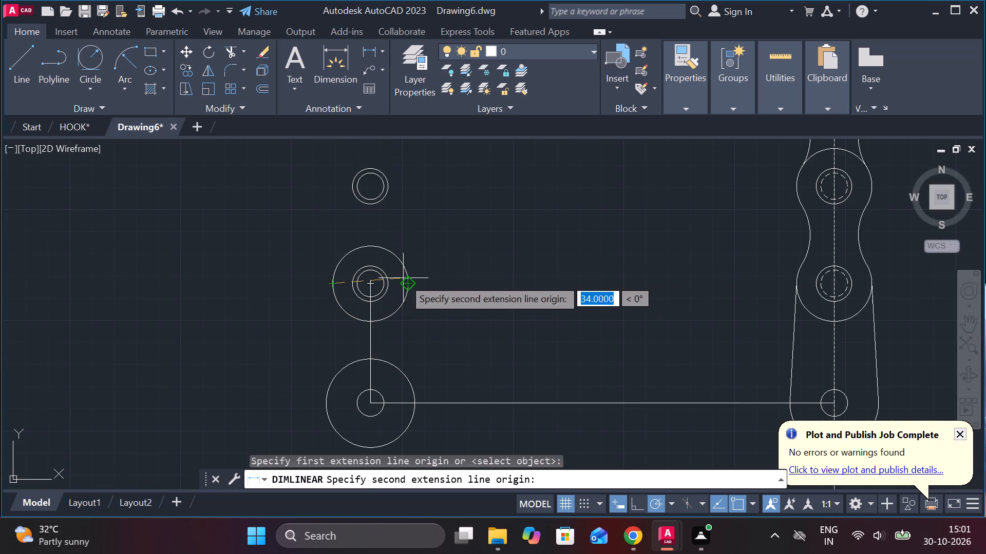
key(Escape)
scroll(481, 244, down, 2)
middle_drag(488, 236, 492, 276)
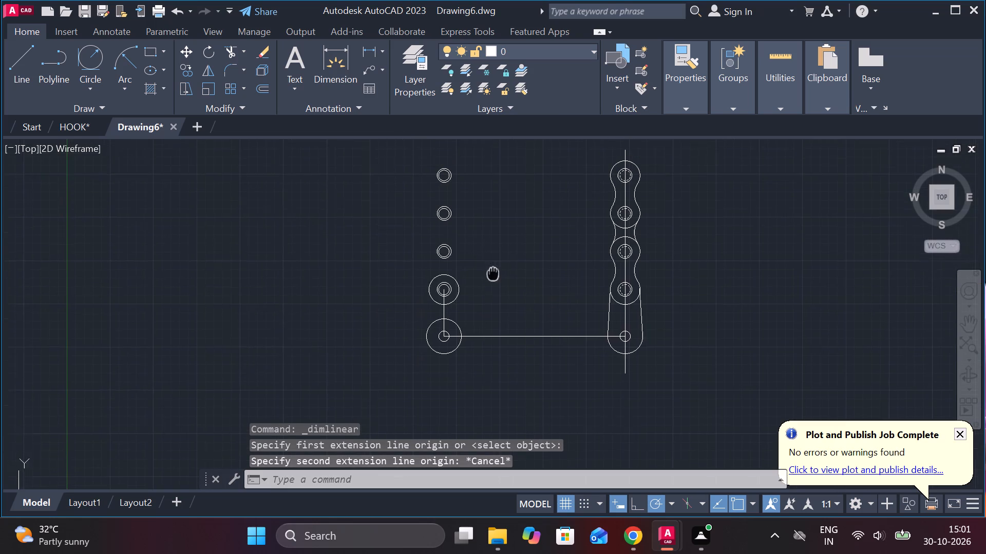
Copy the 34-diameter outer circle from the lowest 16/12 pair onto the third pair up, using the circle centres.
click(460, 292)
text(CO)
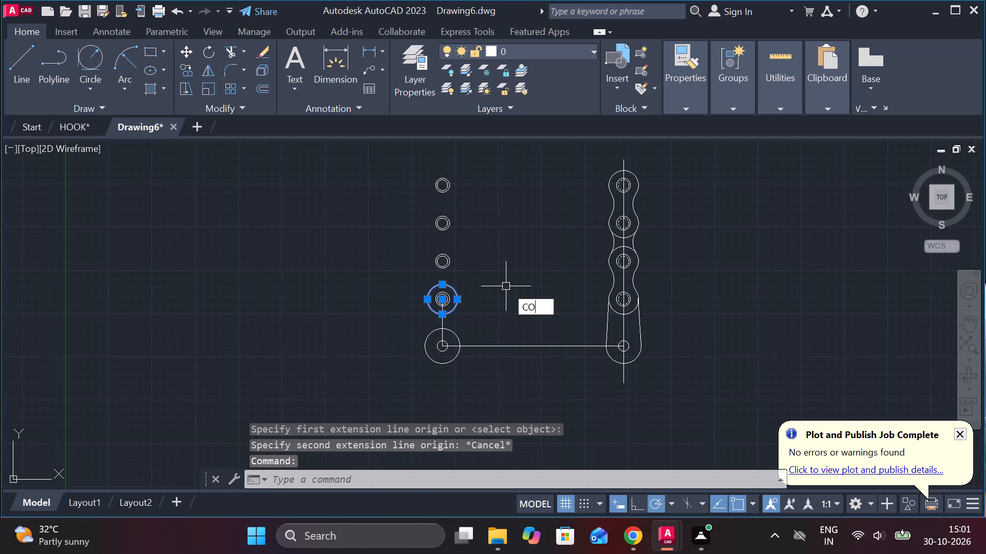
key(Return)
scroll(443, 303, up, 3)
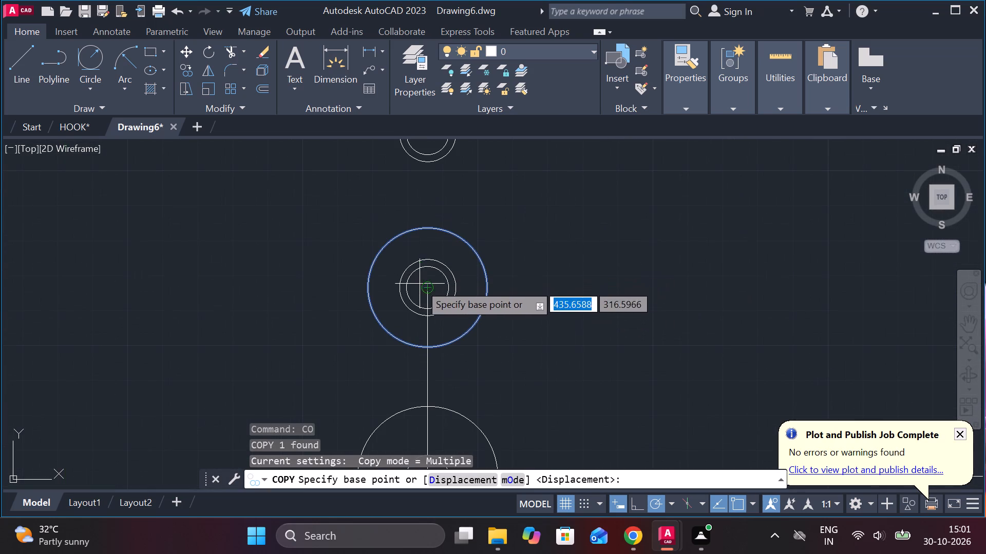
click(427, 285)
scroll(434, 284, down, 2)
scroll(424, 169, up, 2)
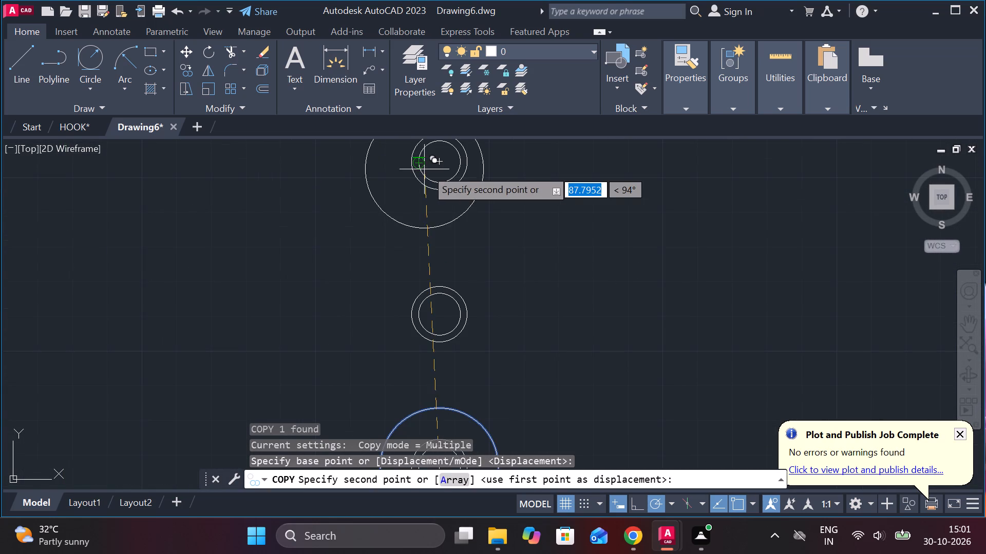
click(439, 161)
scroll(475, 185, down, 2)
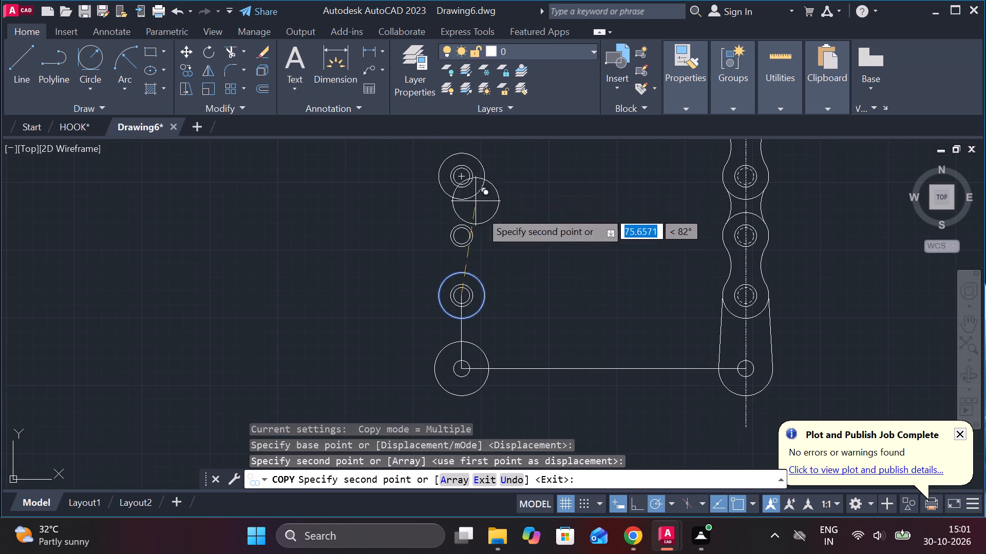
key(Escape)
Copy the third pair's outer circle onto the topmost pair and the second-lowest pair, centre to centre.
scroll(561, 236, down, 2)
scroll(535, 209, up, 3)
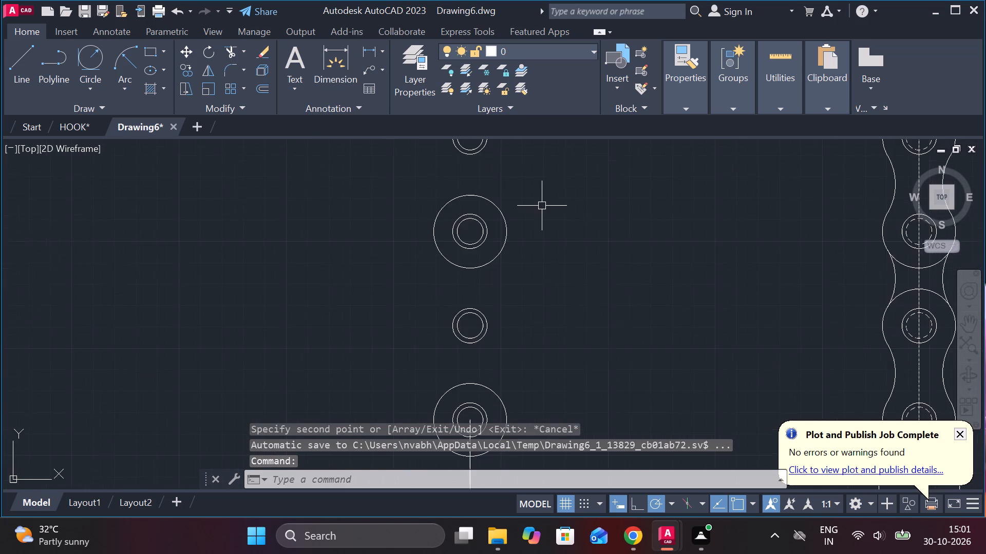
middle_drag(535, 233, 528, 293)
click(498, 276)
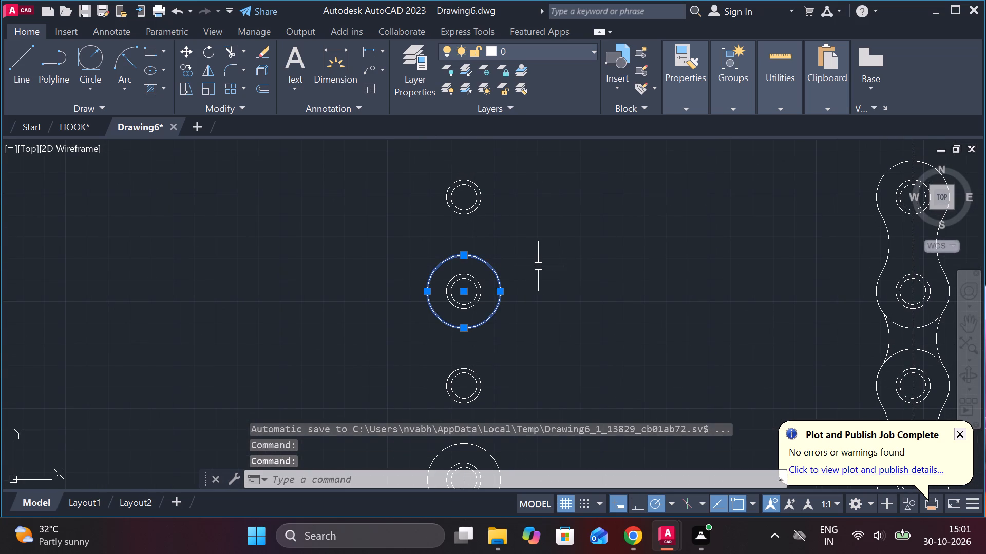
key(Escape)
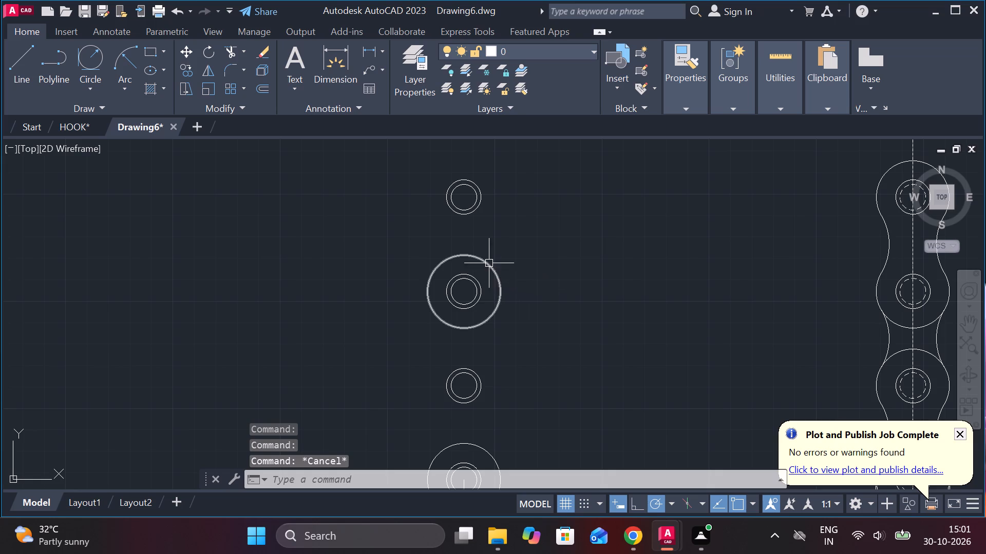
click(488, 263)
text(CO)
key(Return)
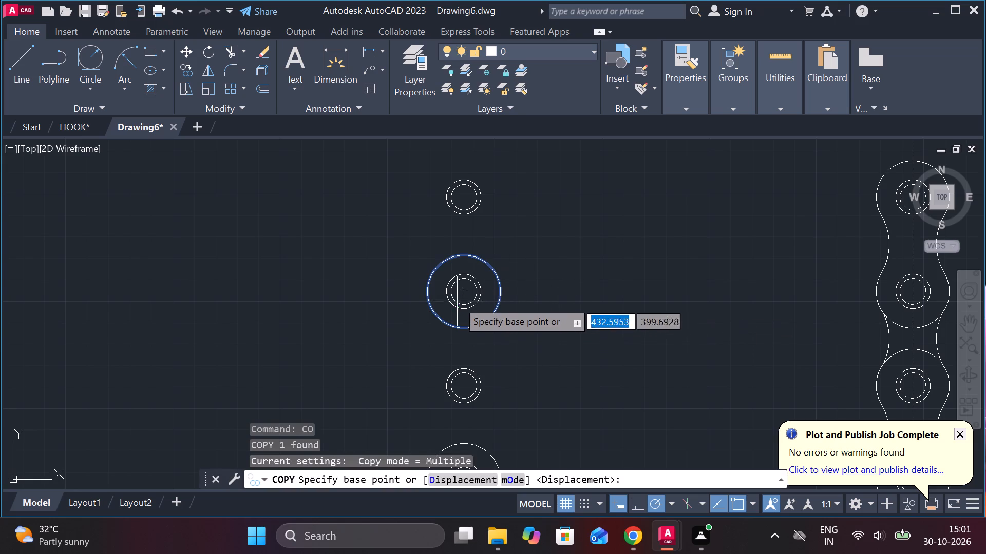
click(463, 288)
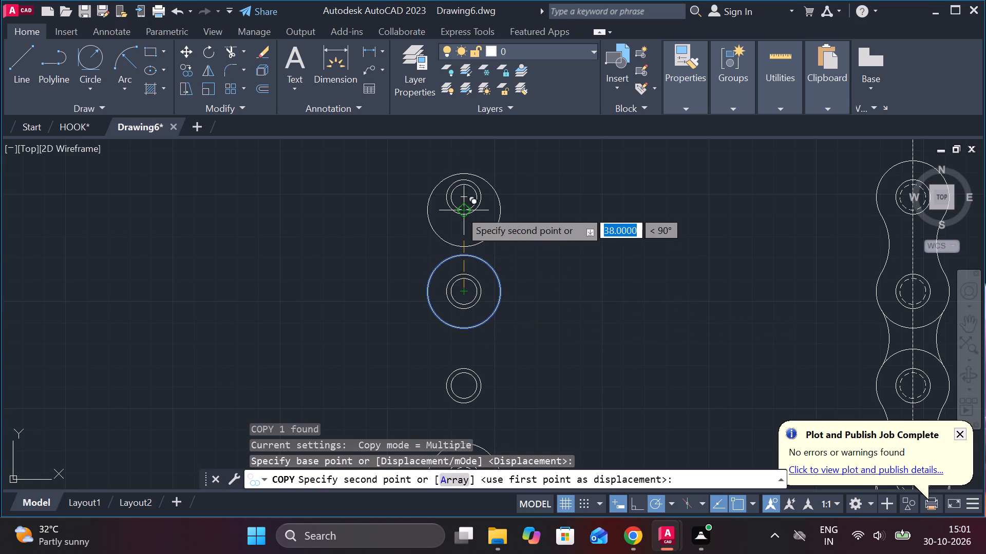
click(460, 201)
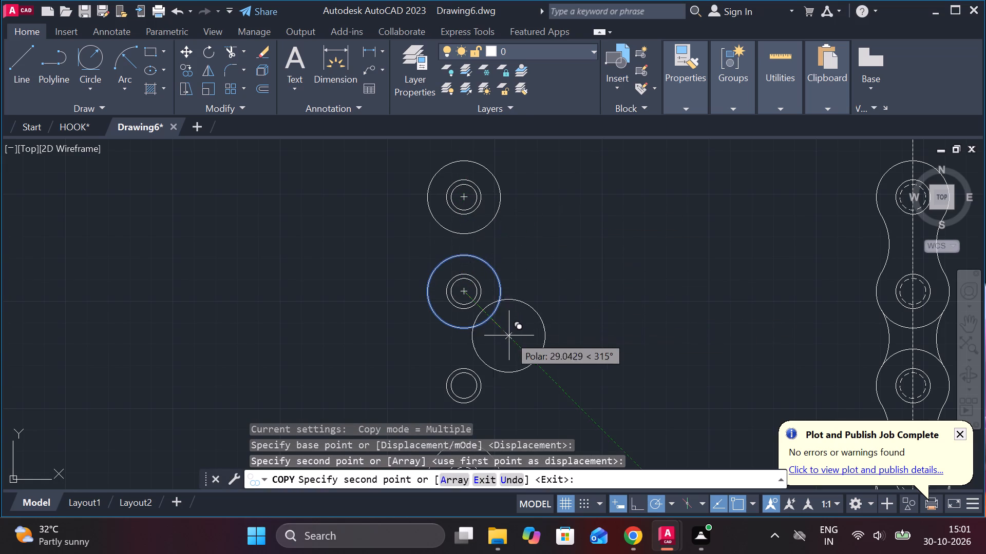
middle_drag(514, 357, 497, 280)
scroll(451, 317, up, 2)
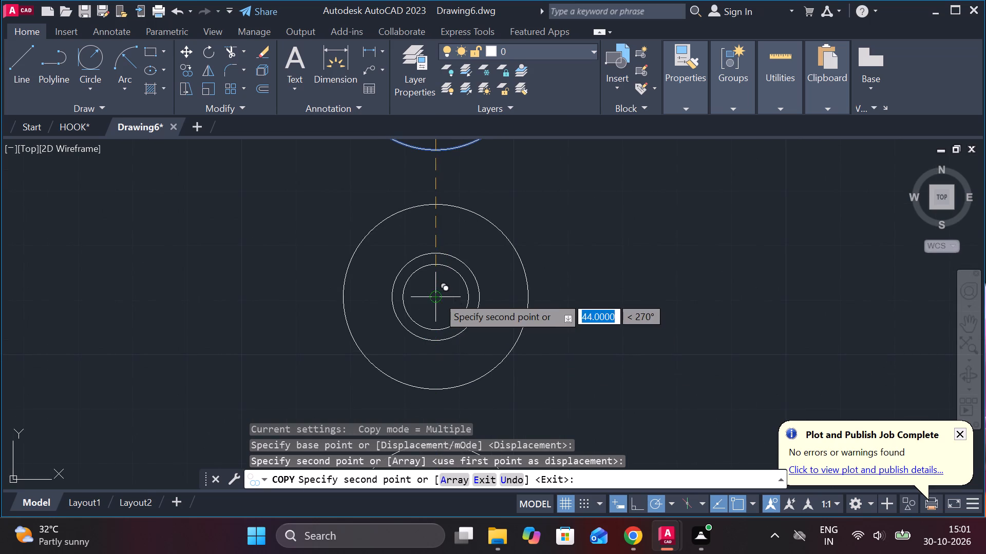
click(438, 296)
scroll(489, 303, down, 2)
middle_drag(524, 334, 478, 247)
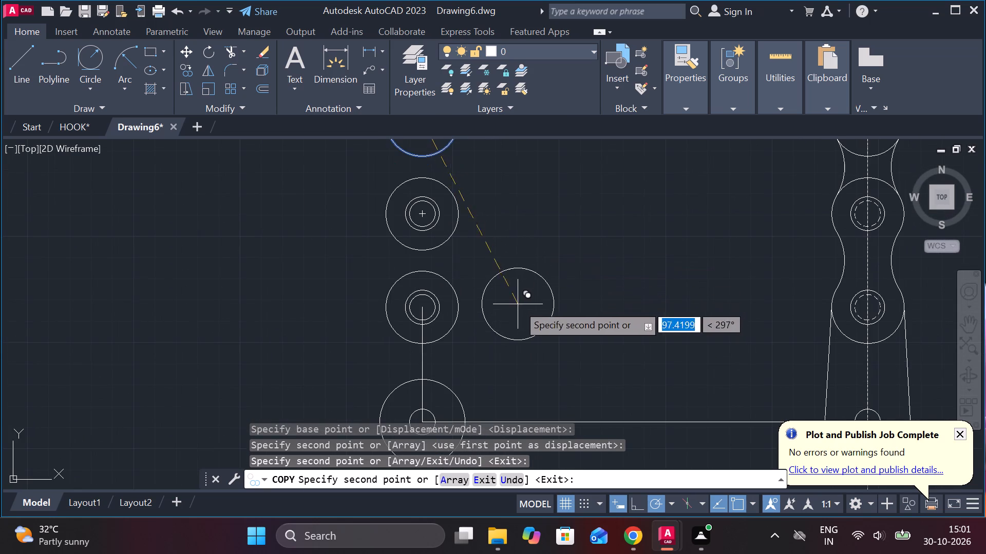
key(Escape)
Draw a line tangent to the right sides of the topmost and lowest 34-diameter circles in the column.
scroll(529, 291, down, 2)
key(l)
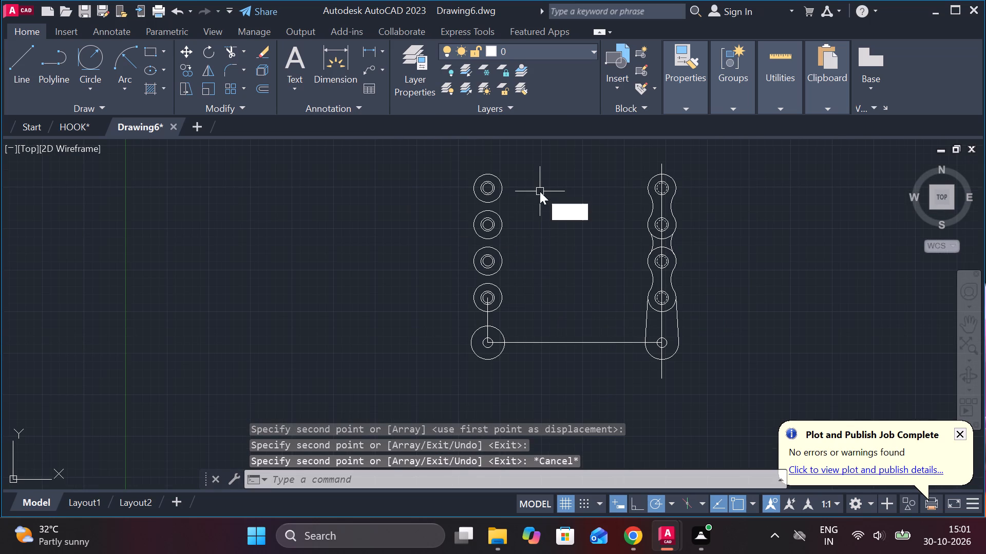
key(Return)
text(TAN)
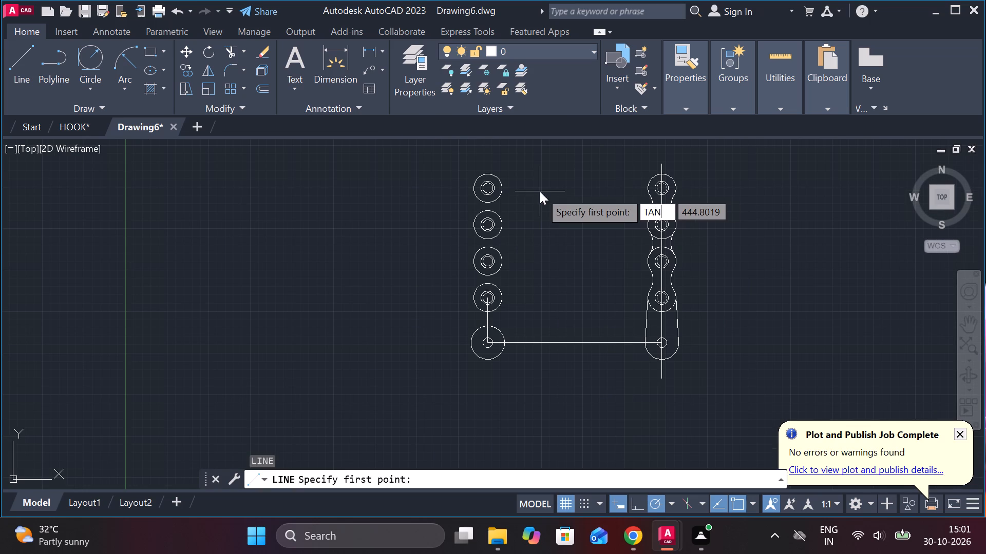
key(Return)
click(507, 192)
scroll(496, 314, up, 2)
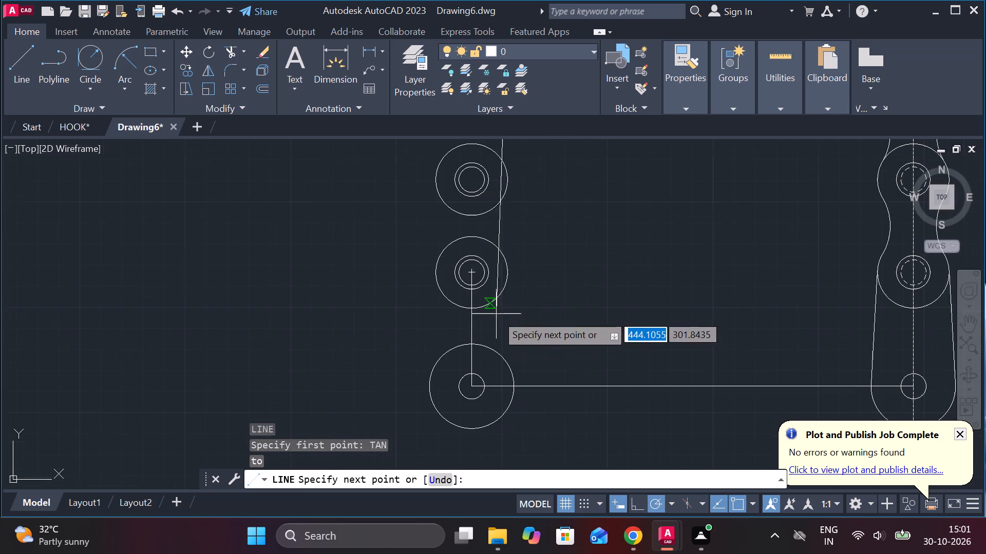
text(TAN)
key(space)
click(508, 275)
scroll(540, 275, down, 1)
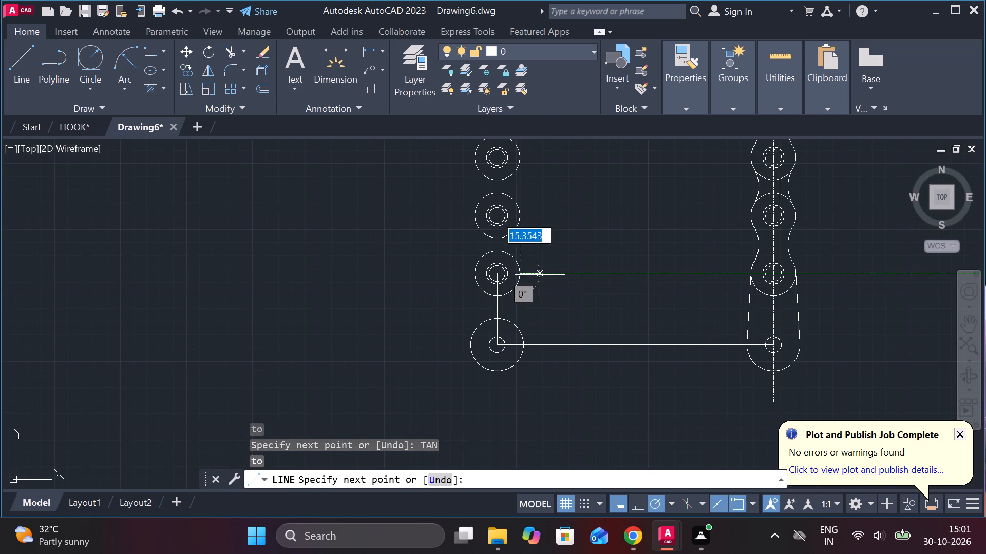
key(Escape)
Draw a matching tangent line along the left sides of the lowest and topmost 34-diameter circles.
key(l)
key(Return)
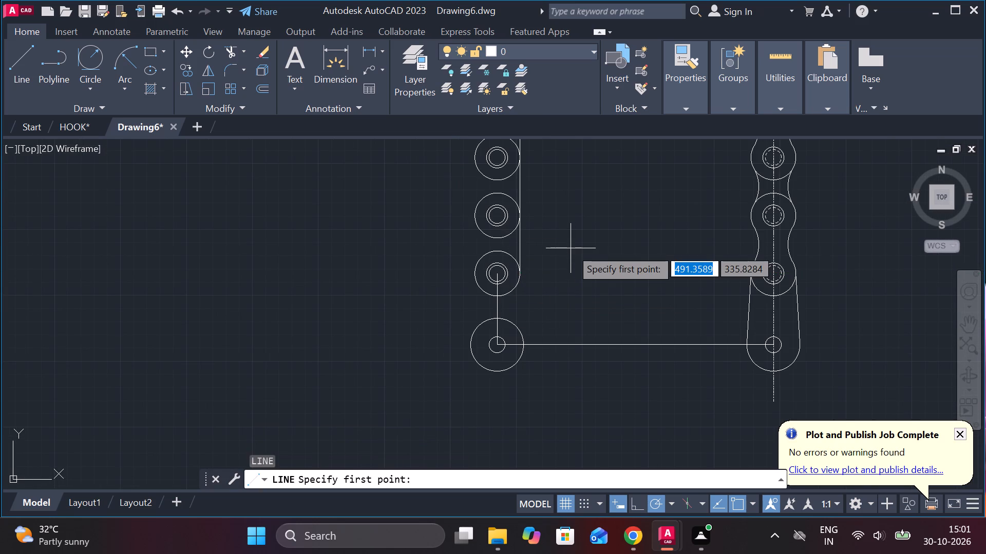
text(TAN)
key(Return)
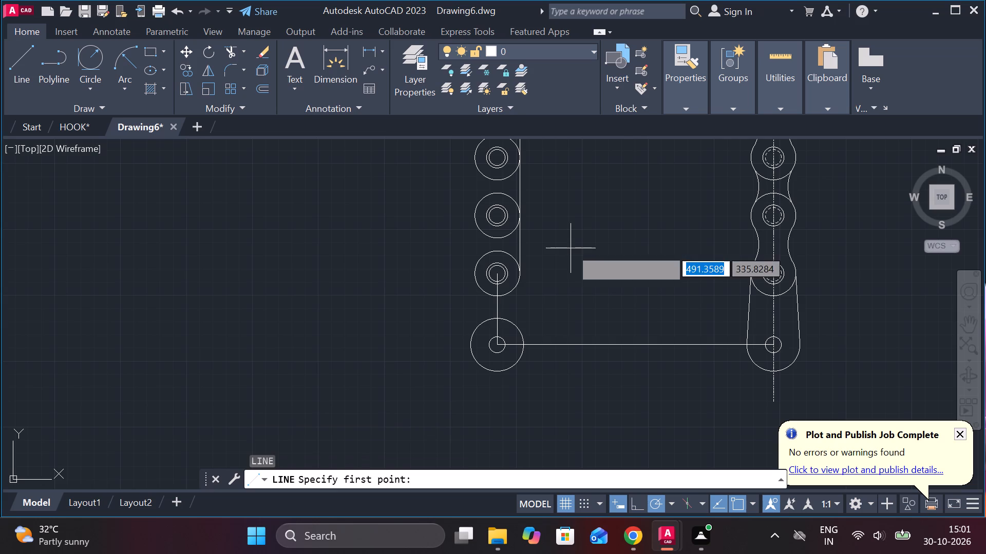
click(467, 270)
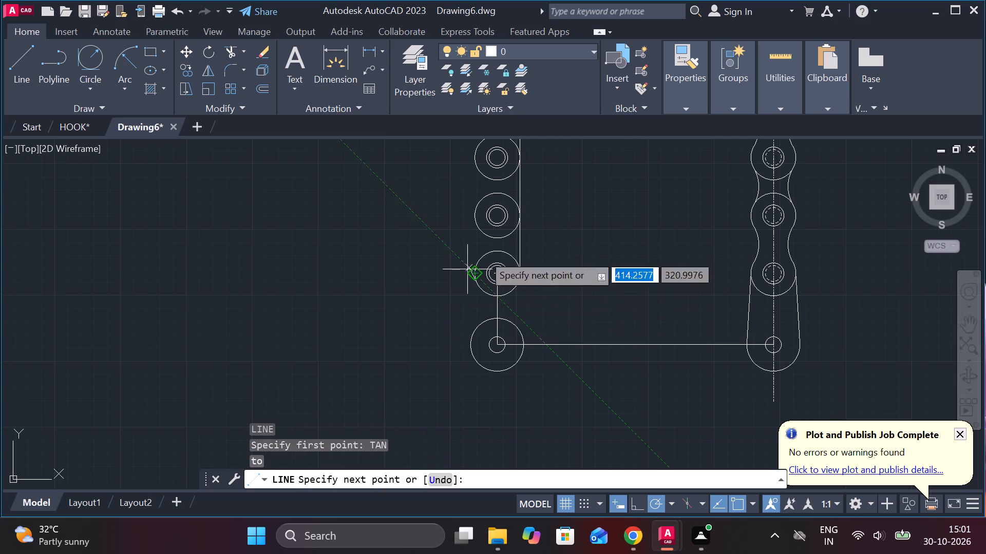
middle_drag(462, 183, 485, 351)
text(TAN)
key(space)
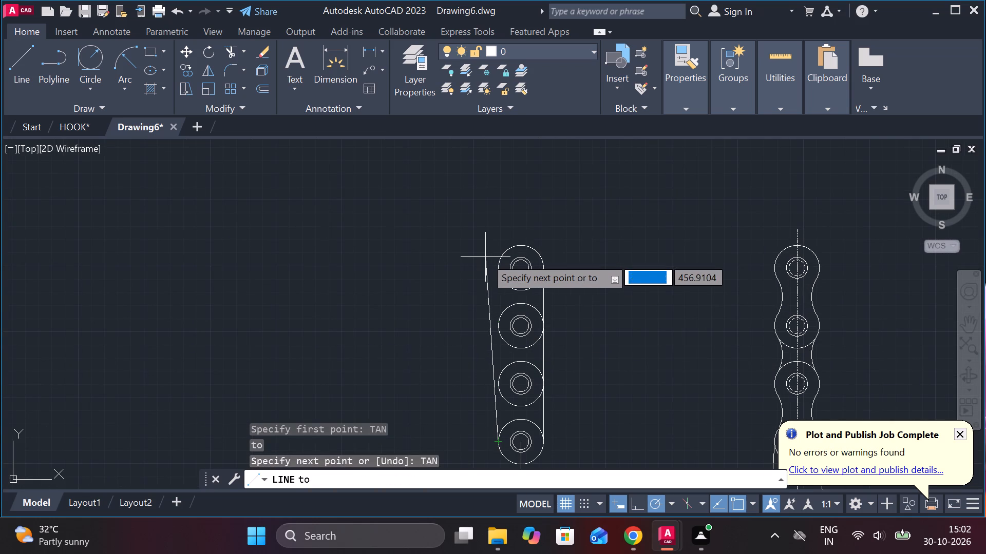
click(499, 265)
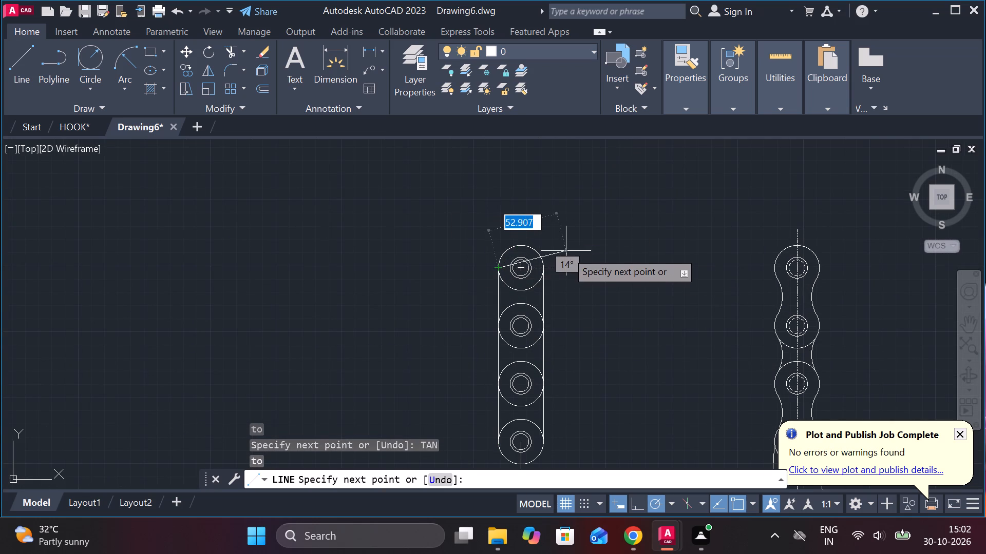
key(Escape)
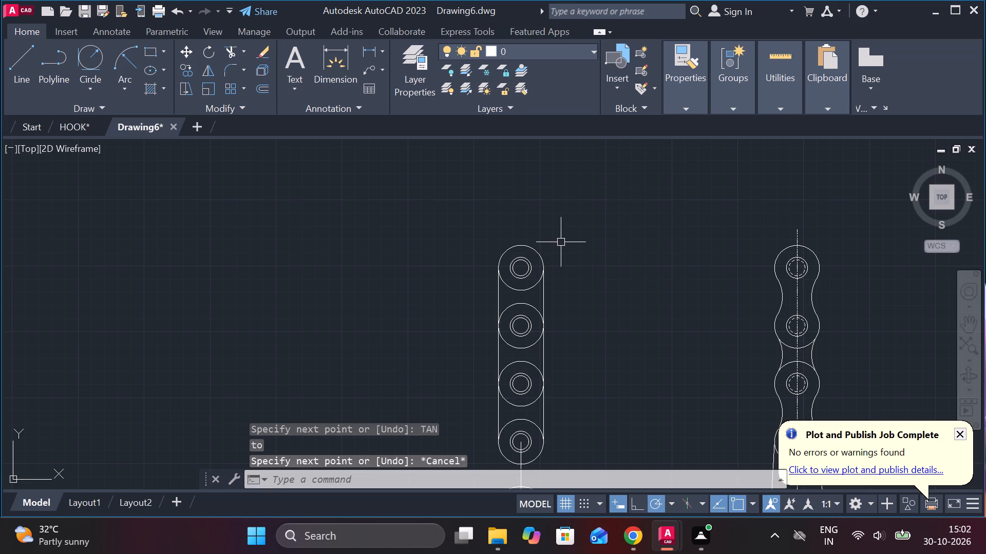
Draw vertical lines about 40 units long upward from the right and left side points of the topmost outer circle.
key(l)
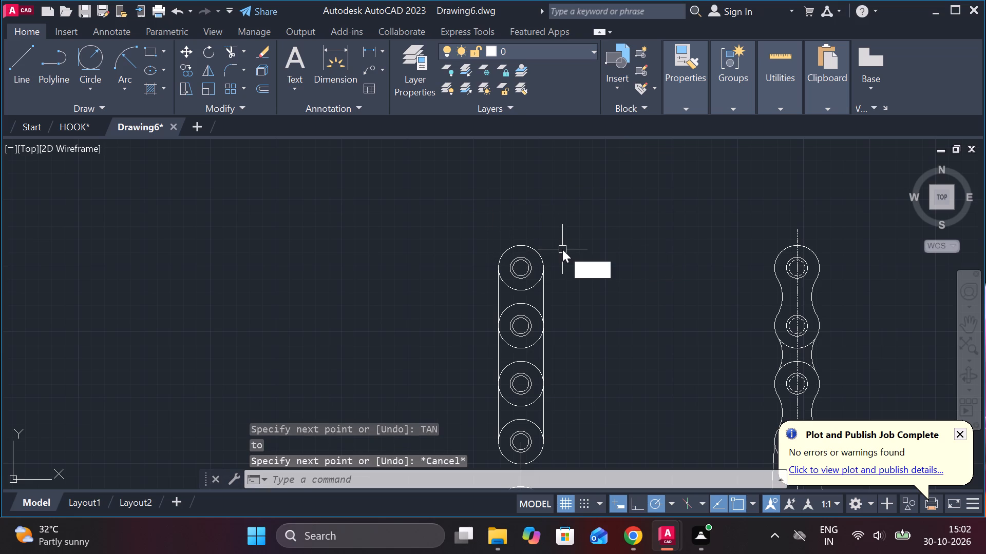
key(Return)
click(546, 263)
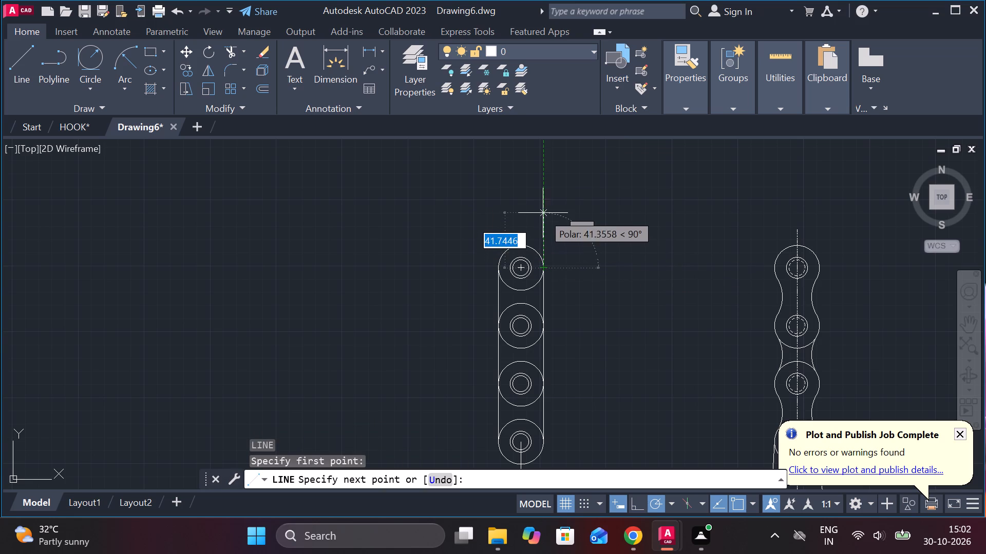
click(543, 213)
key(Escape)
key(space)
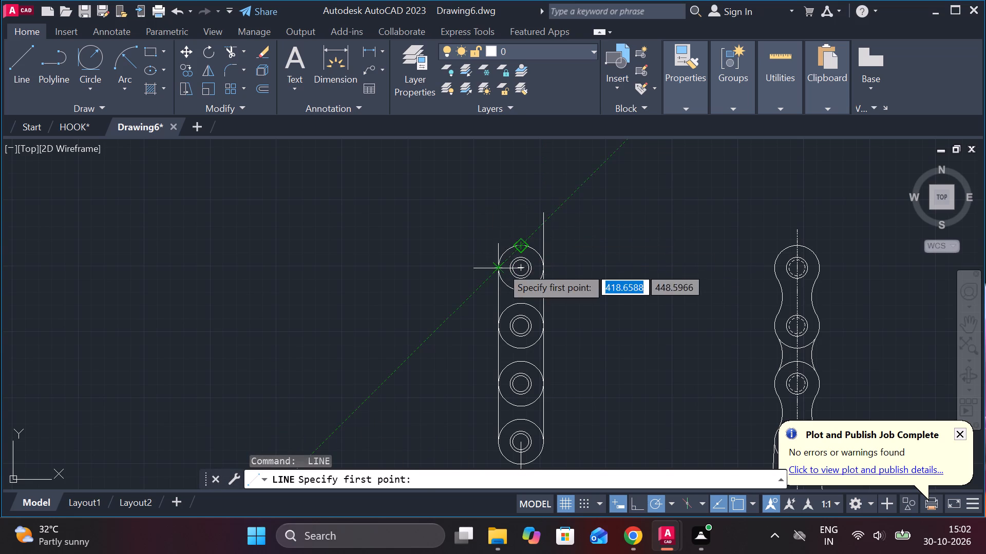
click(501, 267)
click(501, 215)
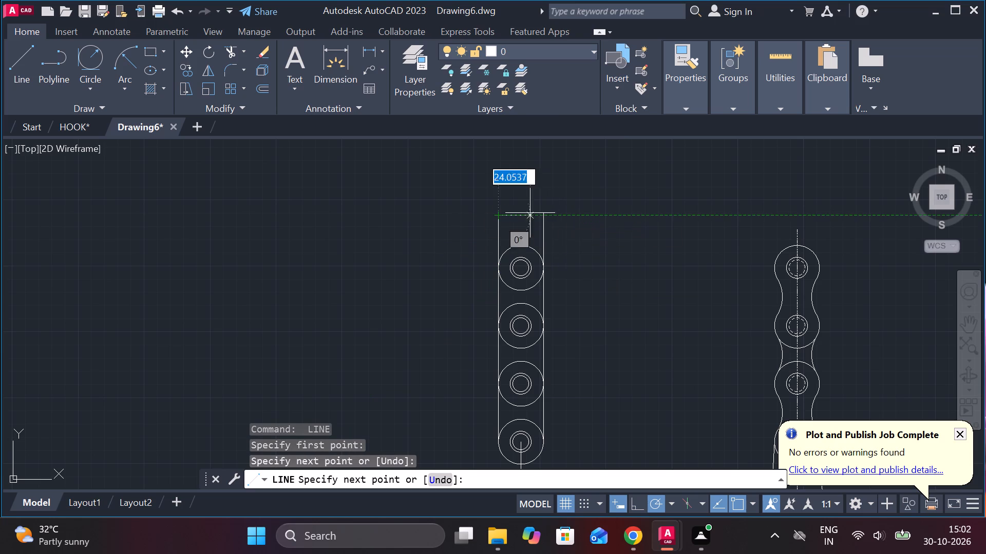
key(Escape)
Trim the facing inner arcs of the outer circles, leaving one rounded link around the lower two pairs and another around the upper two.
middle_drag(593, 330, 529, 182)
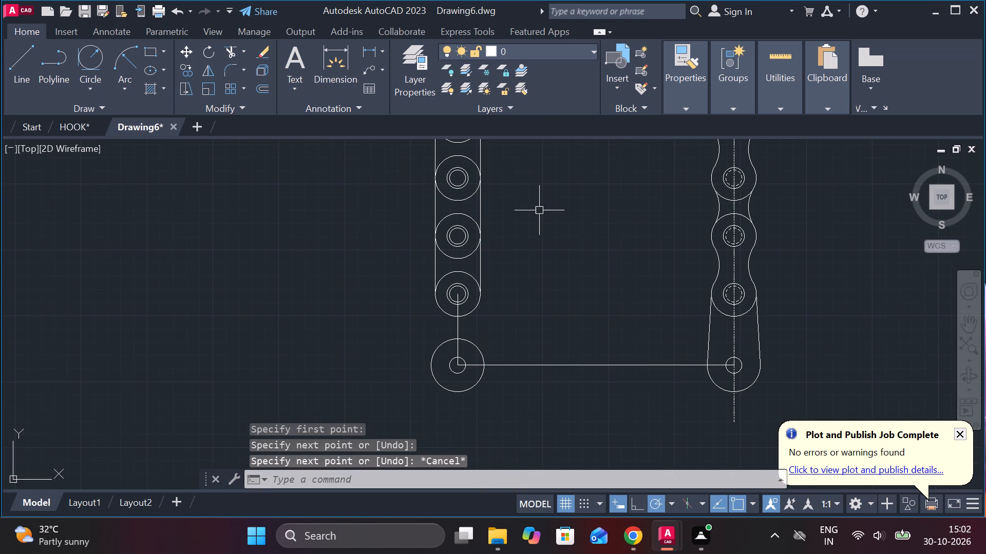
middle_drag(521, 235, 542, 273)
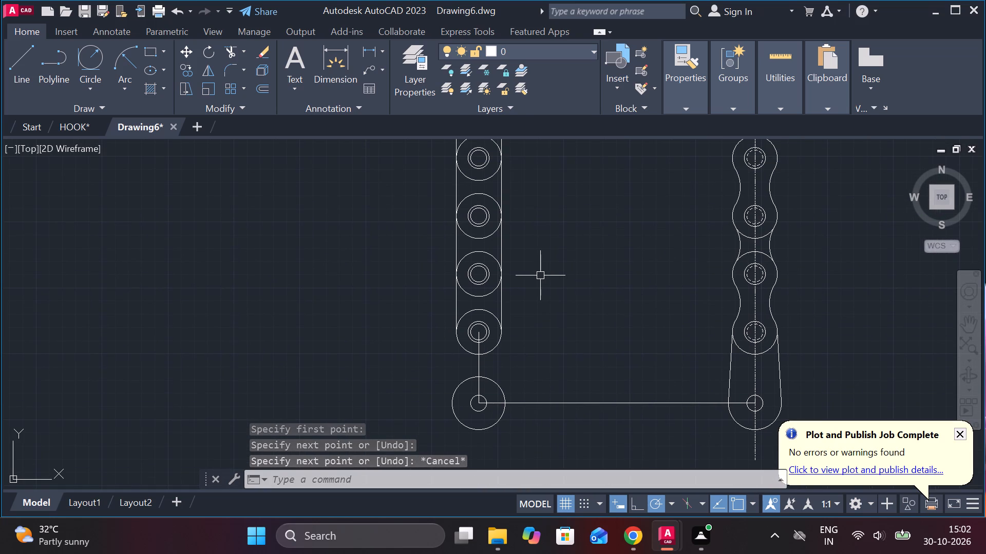
middle_drag(544, 267, 555, 285)
scroll(552, 288, down, 1)
scroll(553, 308, up, 2)
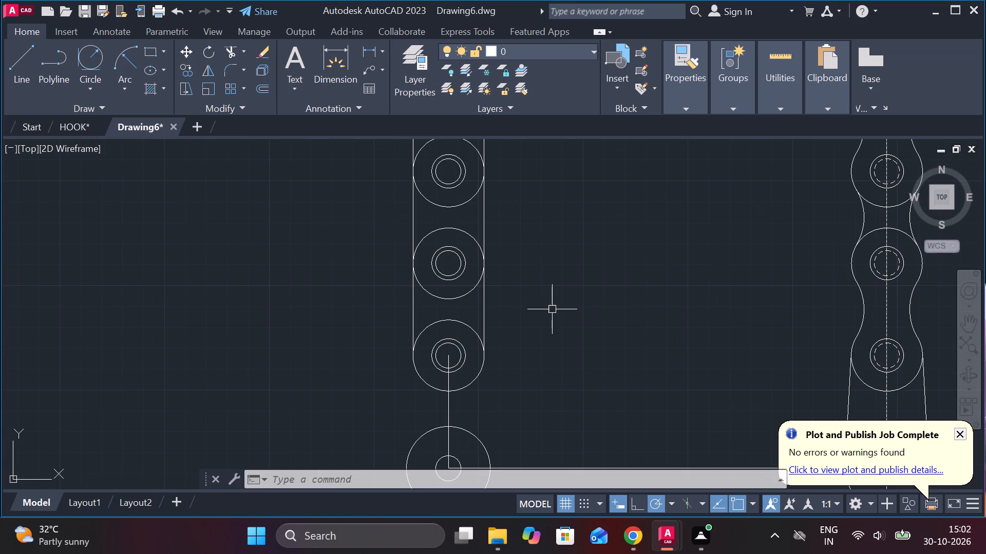
text(TR)
key(space)
click(451, 295)
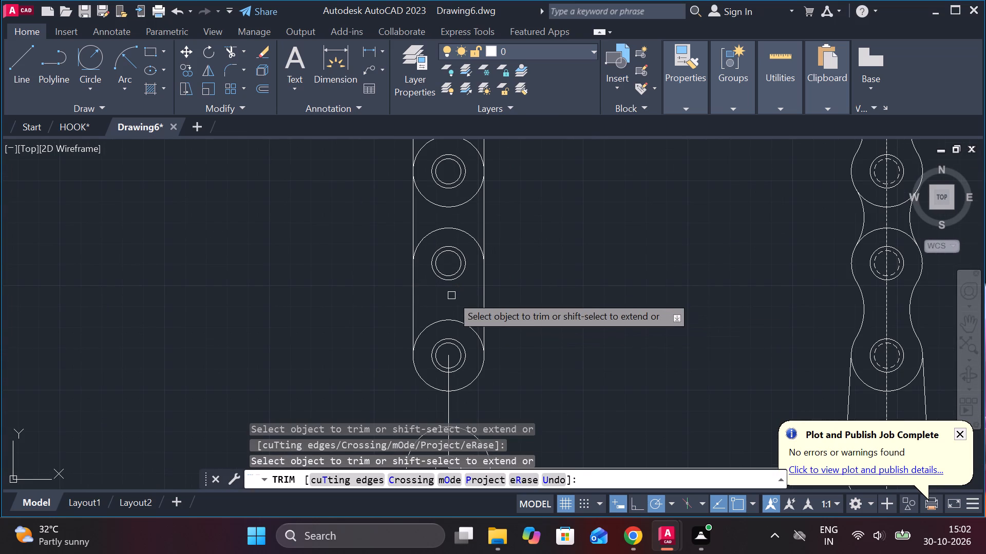
click(446, 321)
middle_drag(544, 269, 553, 393)
click(468, 257)
click(463, 229)
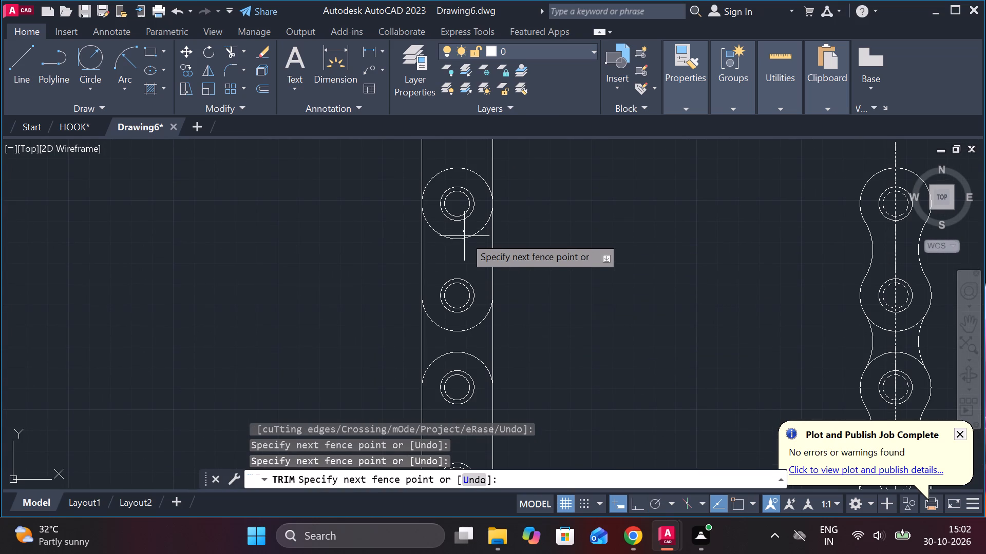
click(464, 239)
scroll(533, 255, down, 2)
middle_drag(560, 300, 528, 299)
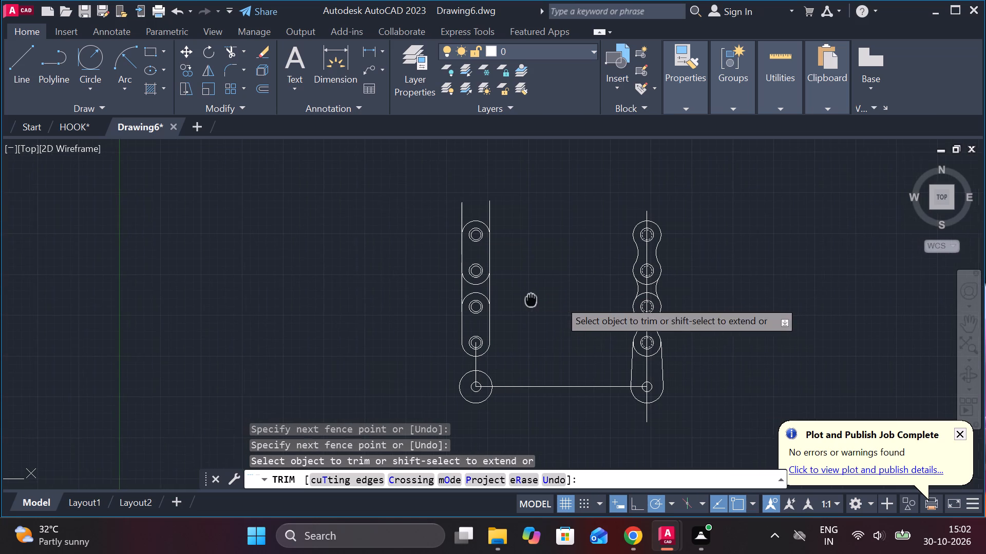
middle_drag(528, 299, 528, 299)
middle_drag(527, 289, 492, 287)
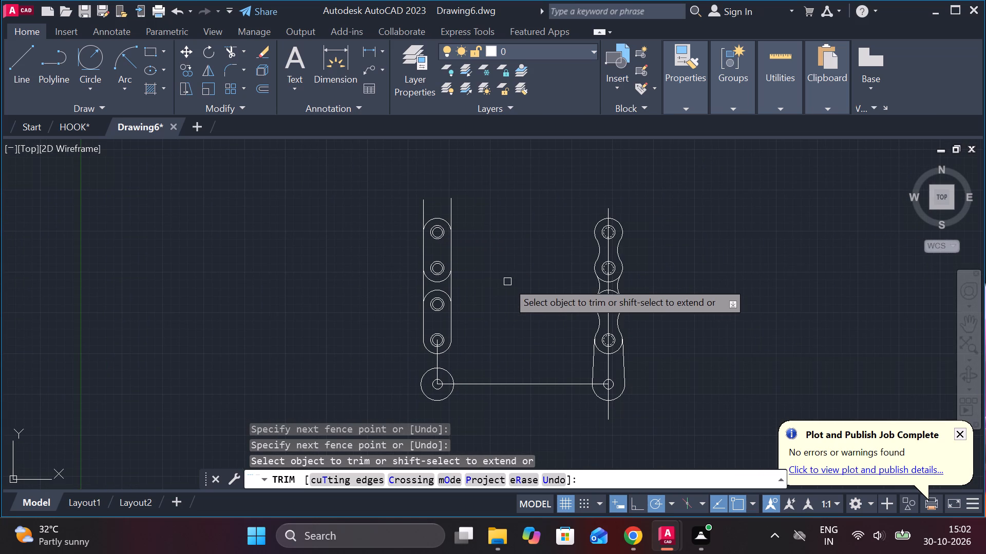
scroll(438, 204, up, 3)
key(Escape)
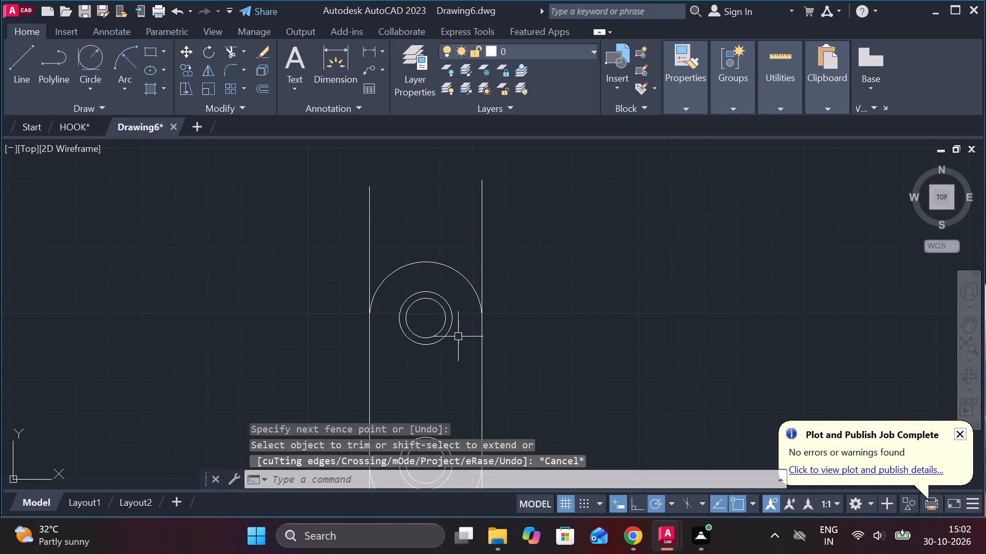
Change the linetype of the innermost circle in each of the four circle pairs of the straight-sided chain view to DASHED.
click(441, 320)
scroll(445, 321, down, 2)
scroll(451, 372, up, 2)
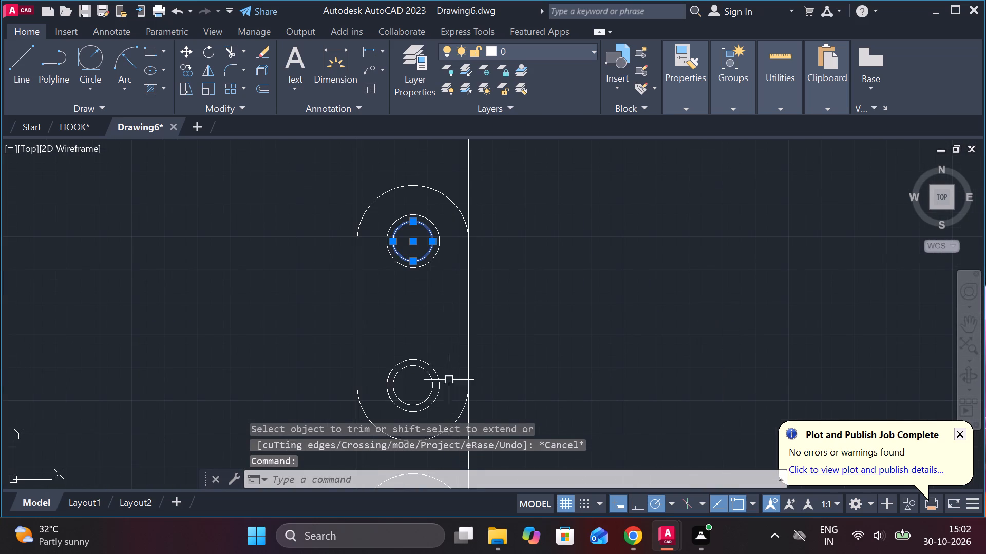
click(428, 392)
scroll(428, 392, down, 3)
middle_drag(489, 366, 513, 260)
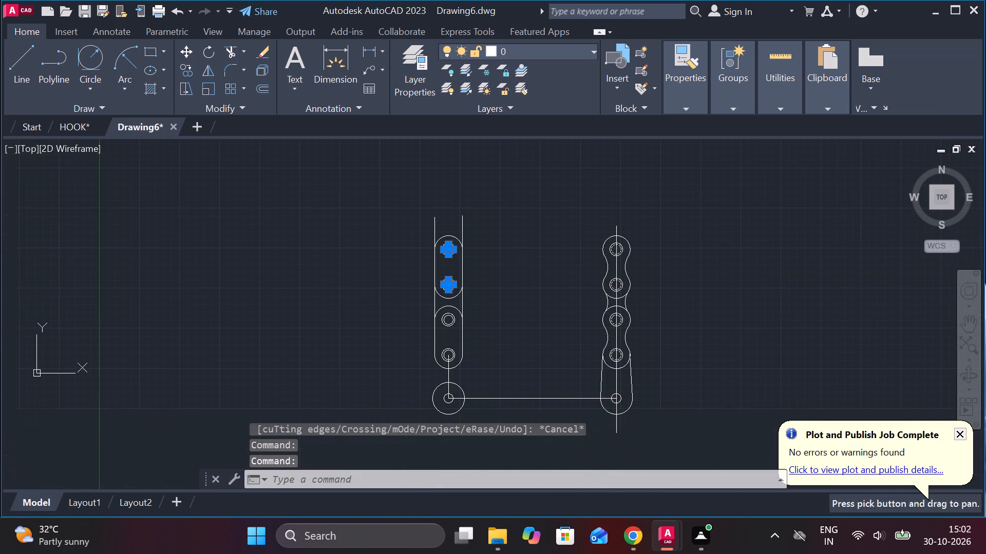
scroll(448, 334, up, 3)
click(445, 294)
scroll(452, 328, down, 1)
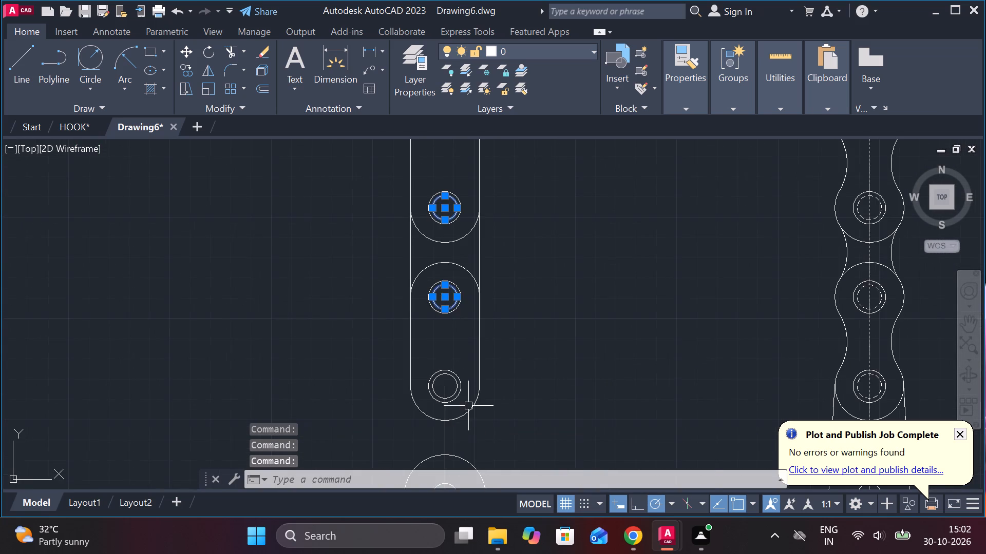
scroll(464, 408, up, 2)
click(436, 352)
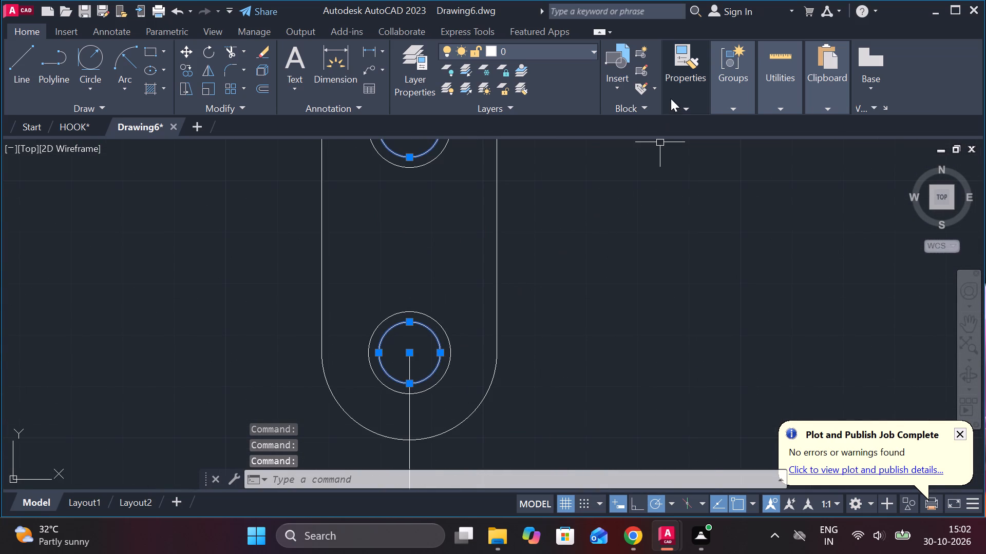
click(680, 108)
click(762, 159)
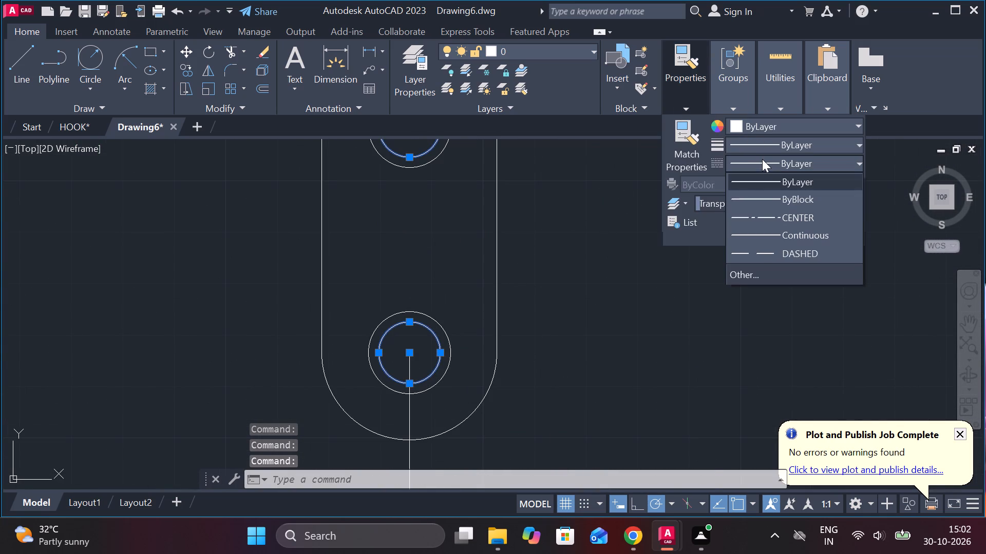
click(755, 256)
key(Escape)
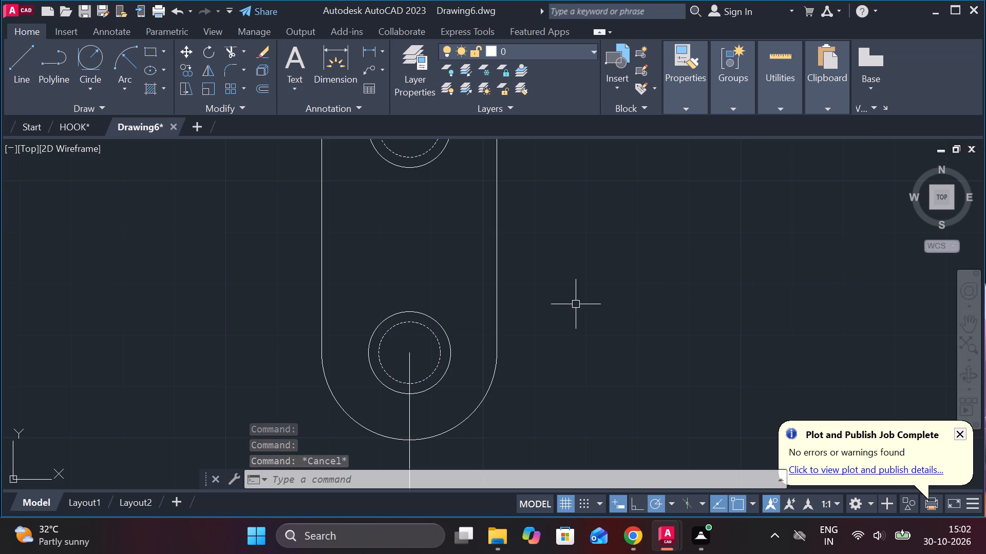
scroll(592, 355, down, 3)
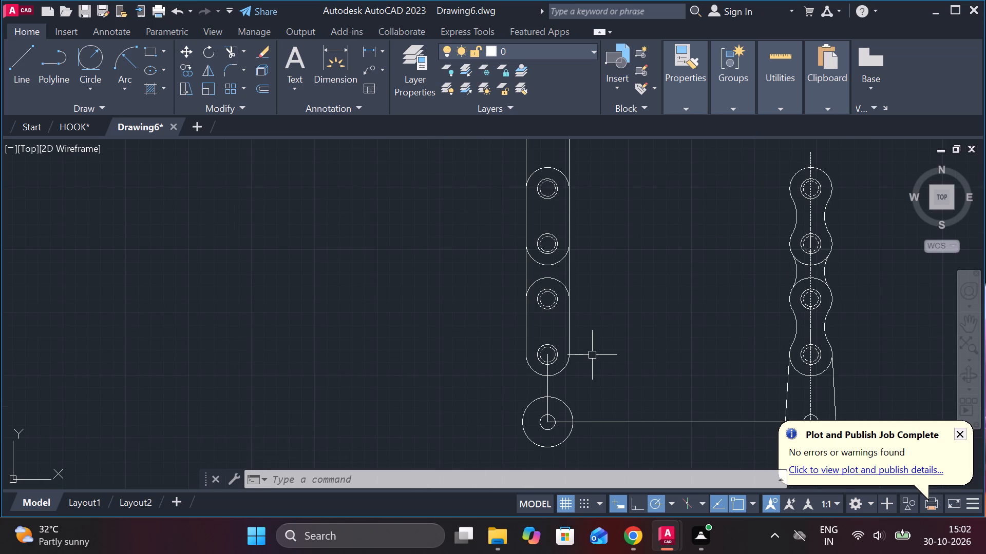
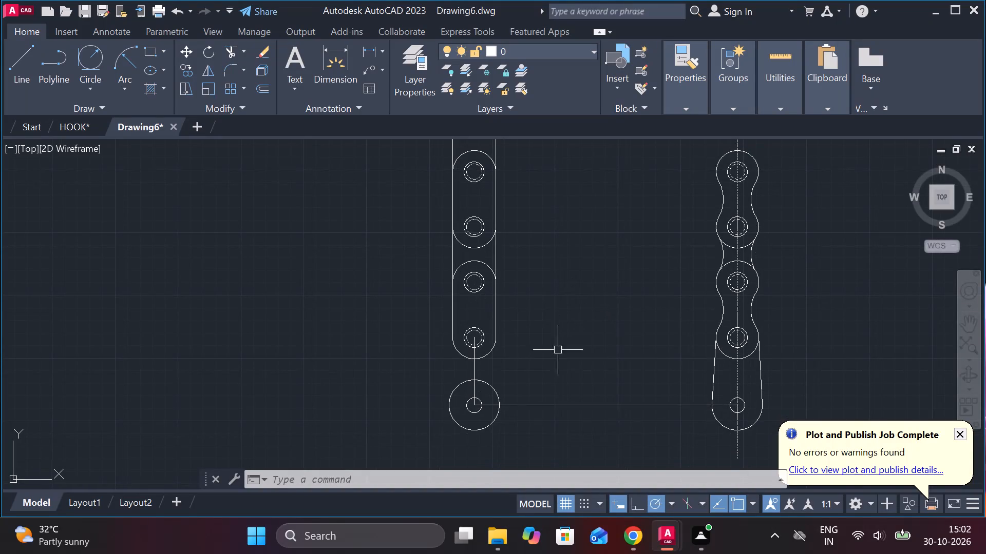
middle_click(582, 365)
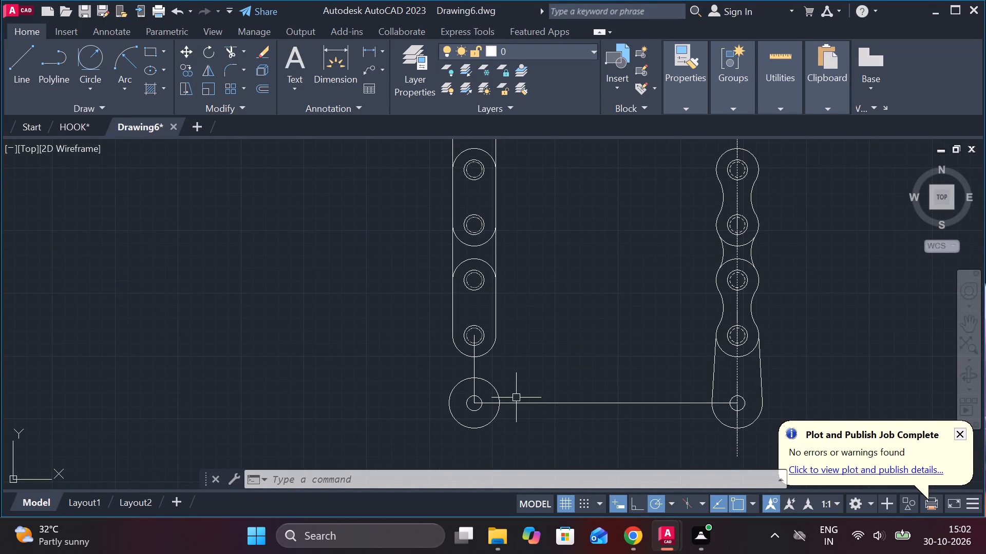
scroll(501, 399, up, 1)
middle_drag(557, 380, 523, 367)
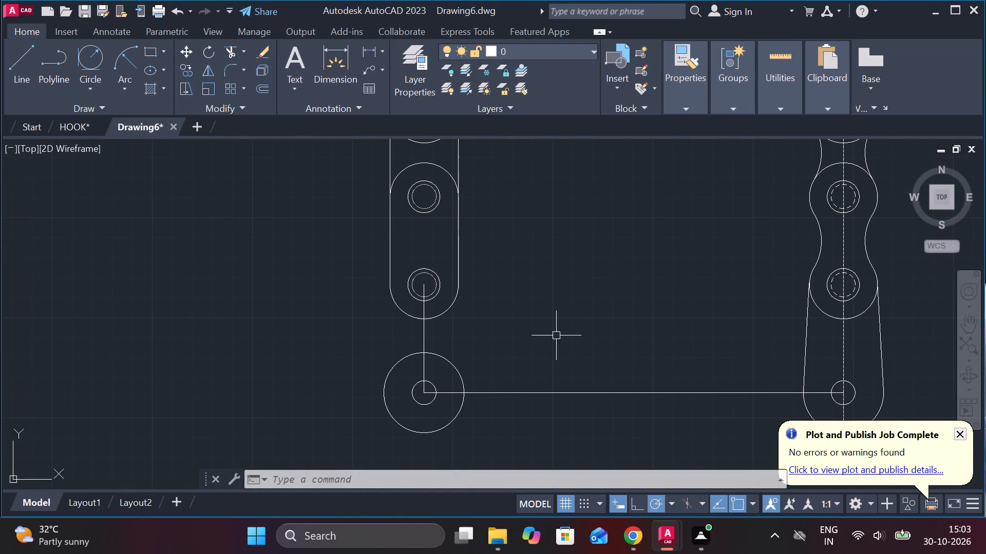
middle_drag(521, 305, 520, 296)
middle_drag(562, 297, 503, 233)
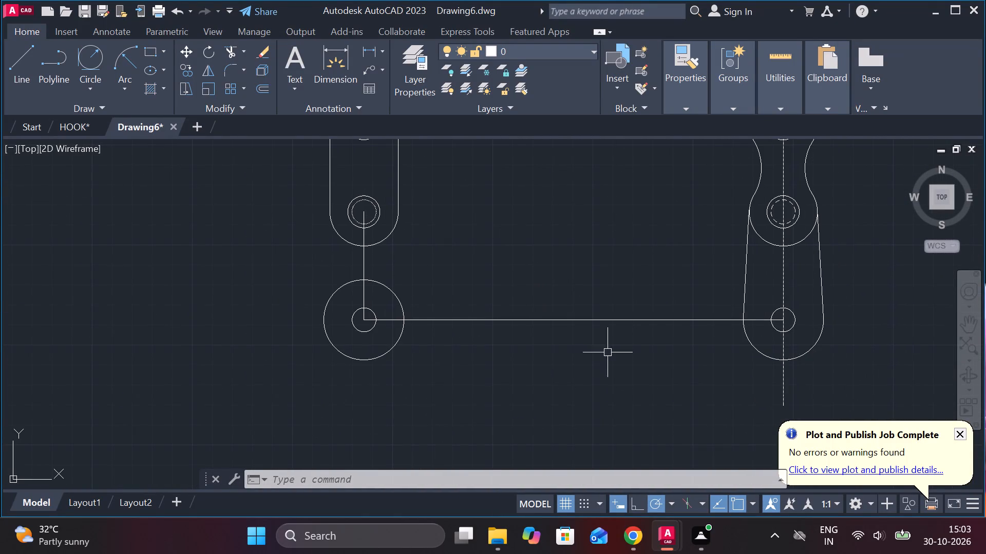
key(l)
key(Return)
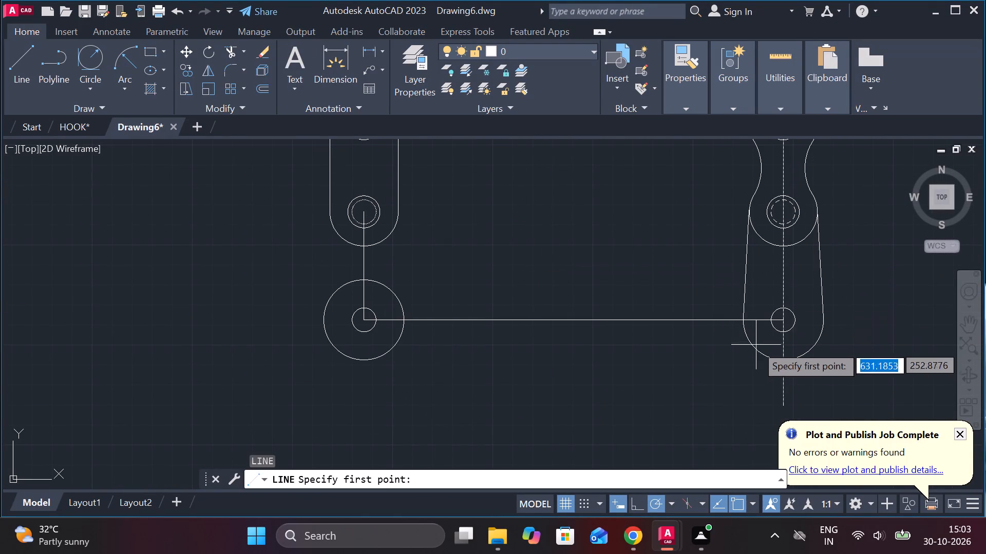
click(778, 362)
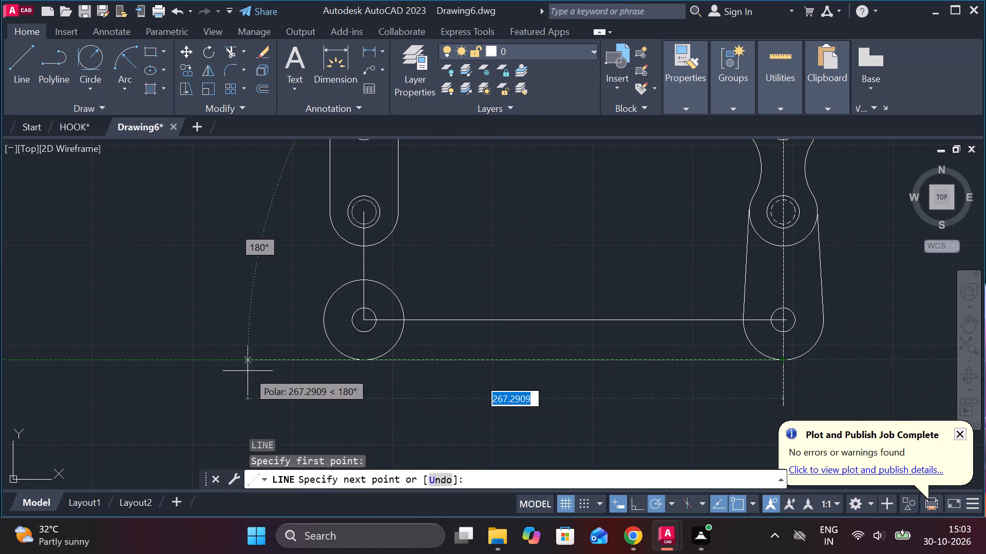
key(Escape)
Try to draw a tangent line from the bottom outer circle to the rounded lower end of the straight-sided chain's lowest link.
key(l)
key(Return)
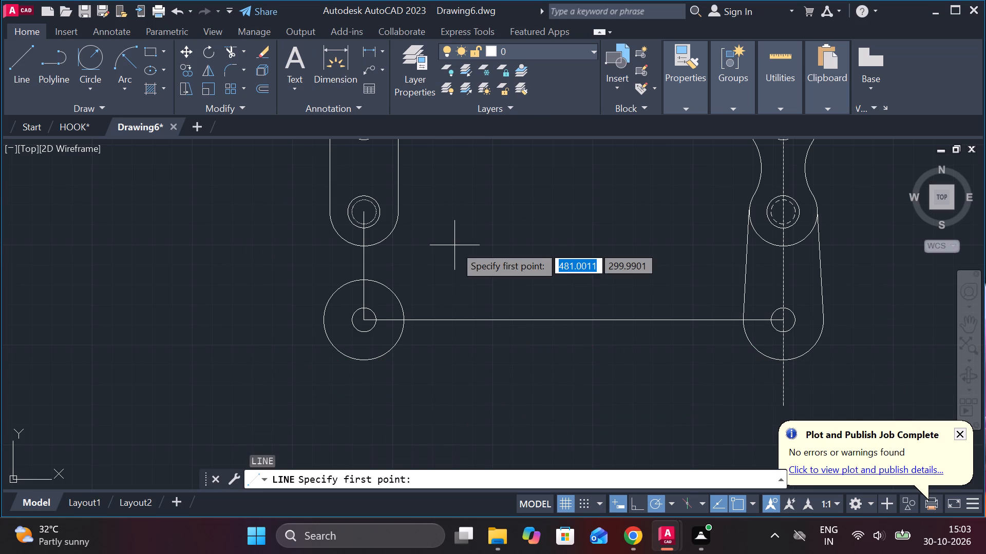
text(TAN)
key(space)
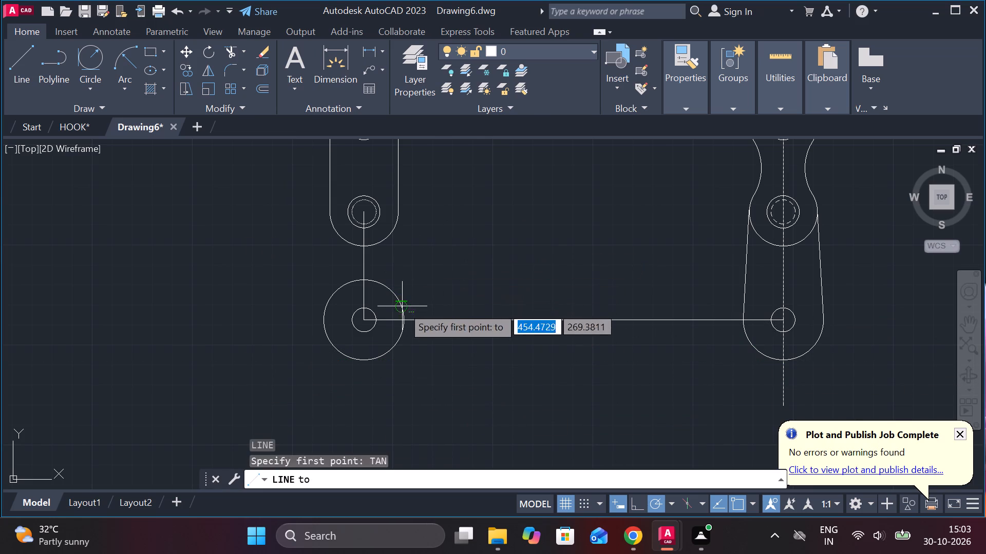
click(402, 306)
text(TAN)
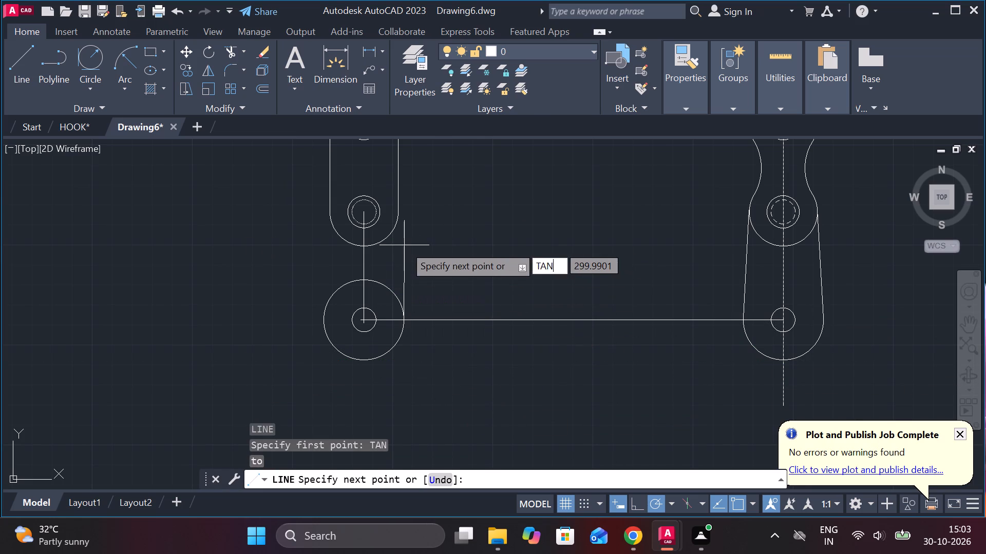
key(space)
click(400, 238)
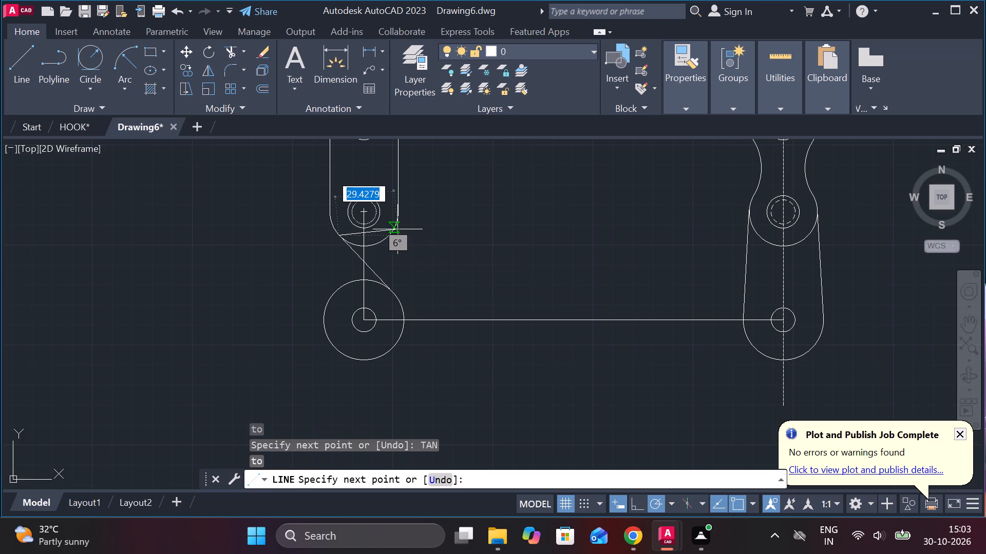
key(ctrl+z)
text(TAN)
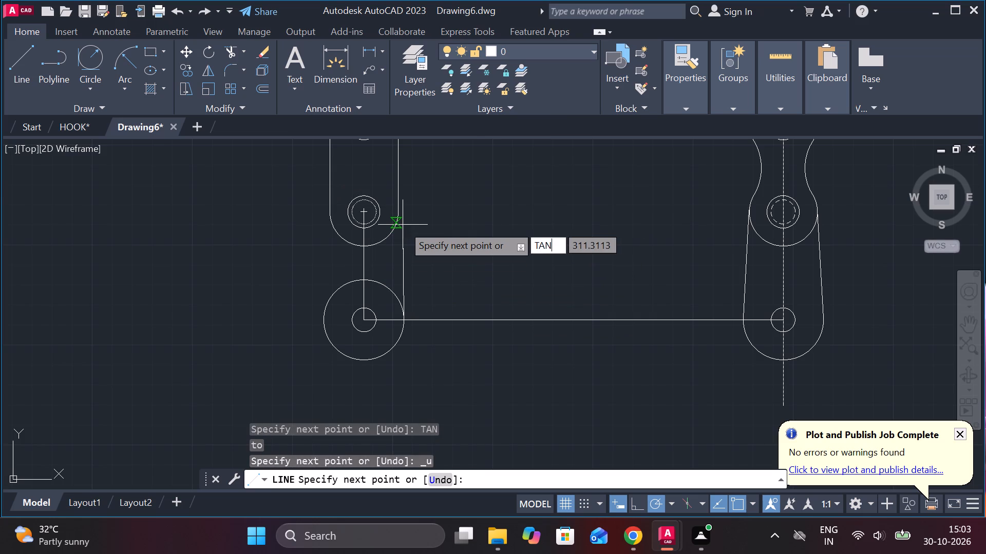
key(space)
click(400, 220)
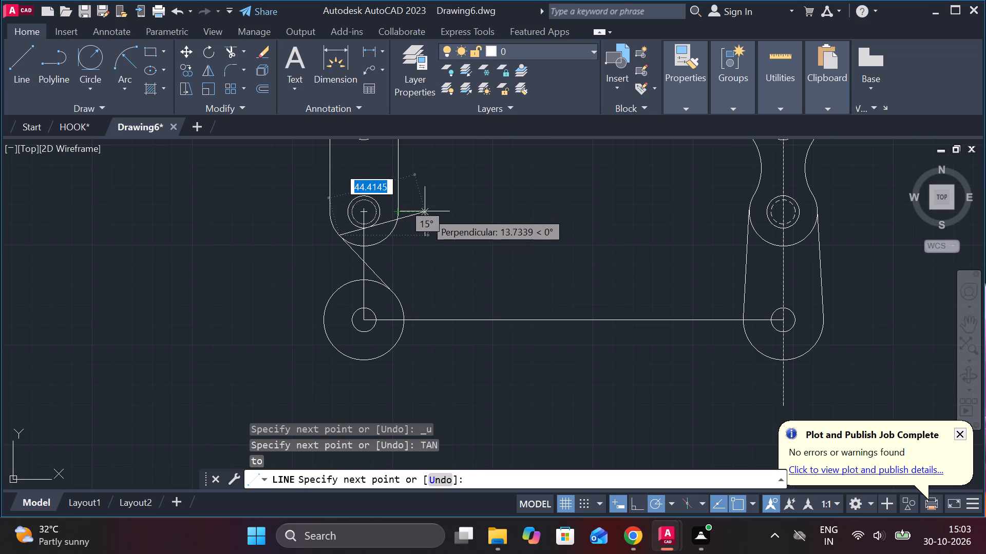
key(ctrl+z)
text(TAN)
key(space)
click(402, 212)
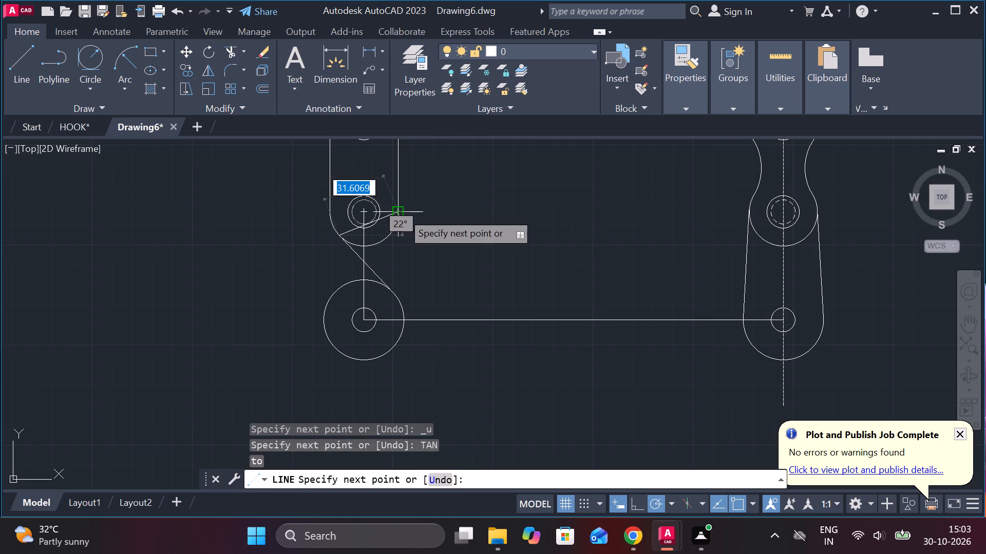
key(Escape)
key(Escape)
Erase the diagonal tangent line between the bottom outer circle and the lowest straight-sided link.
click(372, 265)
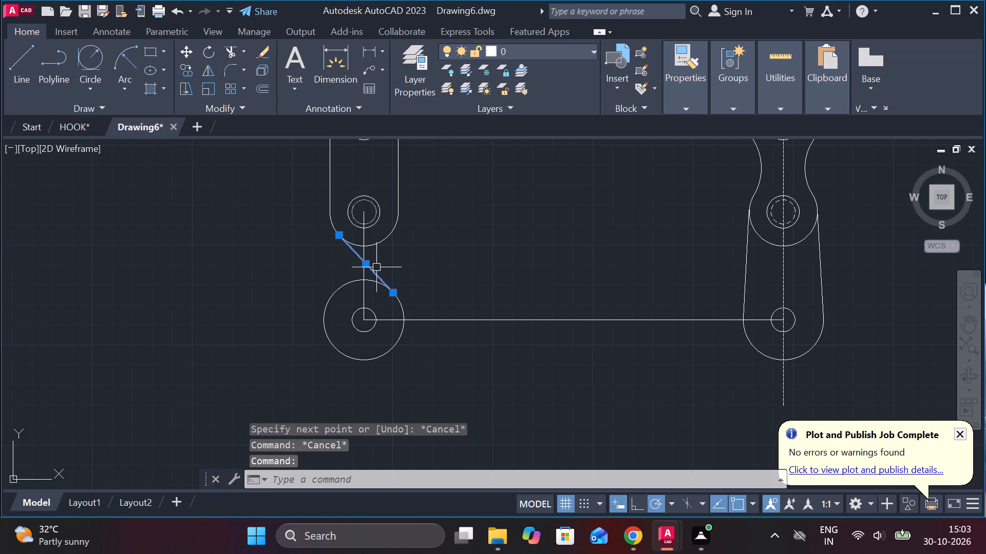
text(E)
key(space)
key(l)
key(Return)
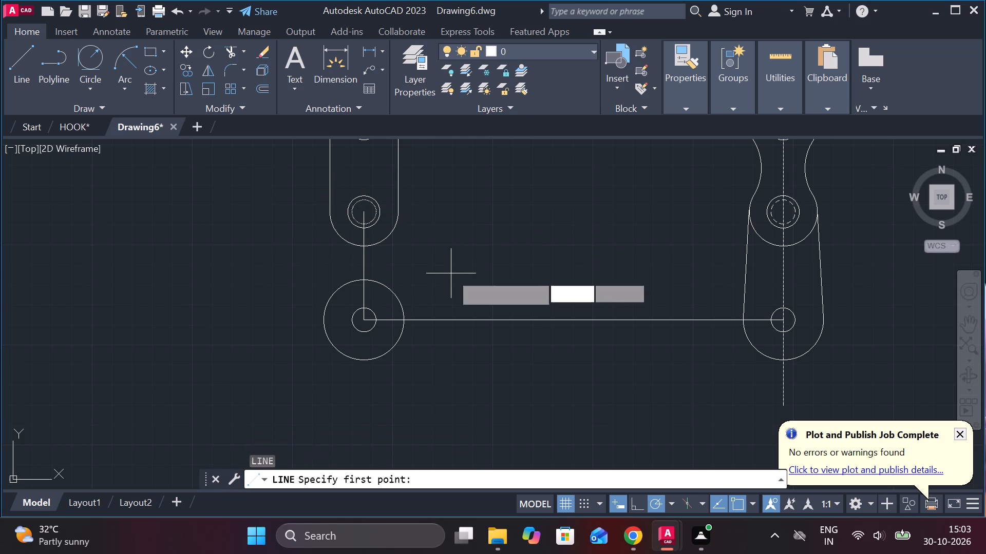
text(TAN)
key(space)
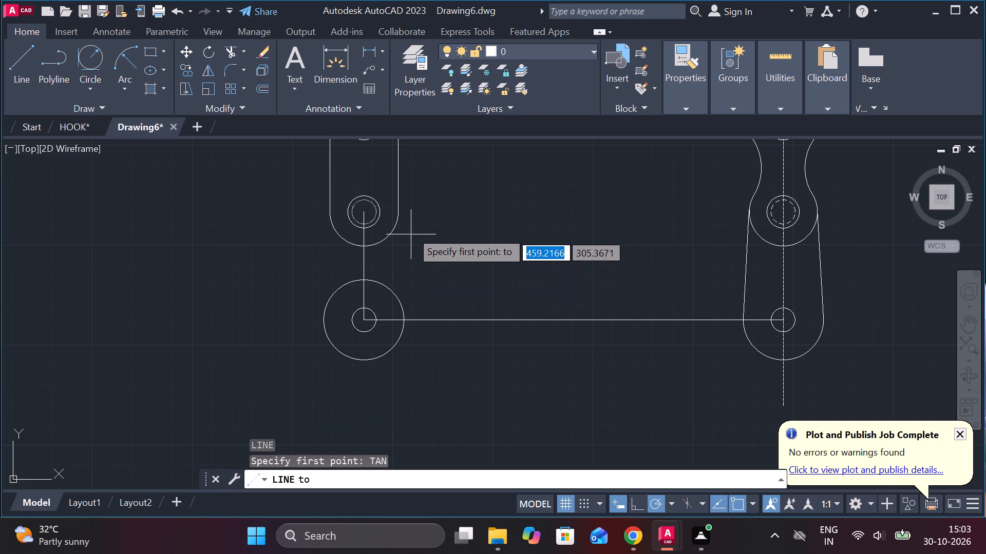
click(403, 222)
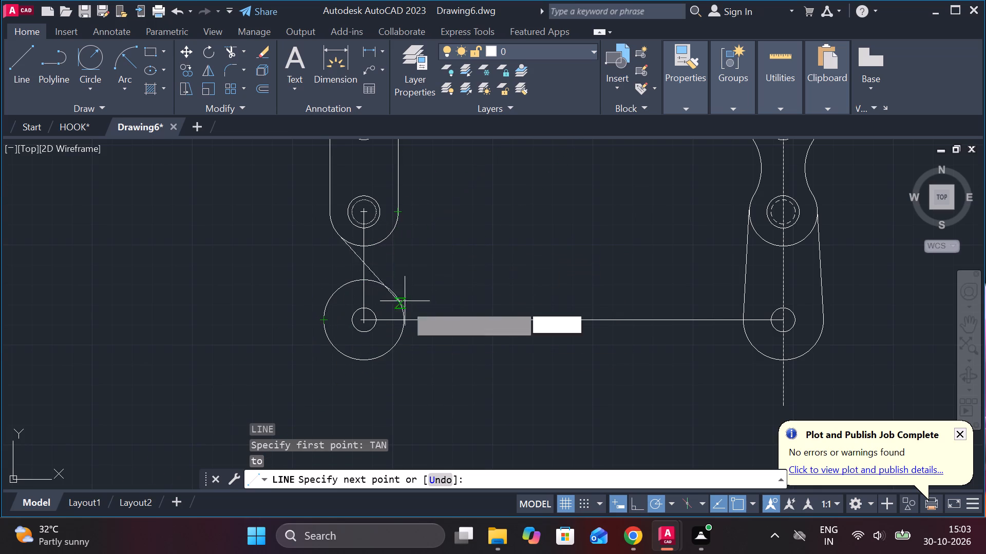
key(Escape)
Draw a line from the right side point of the lowest straight-sided link's rounded end to the bottom outer circle's right side point.
scroll(450, 294, down, 1)
scroll(388, 261, up, 2)
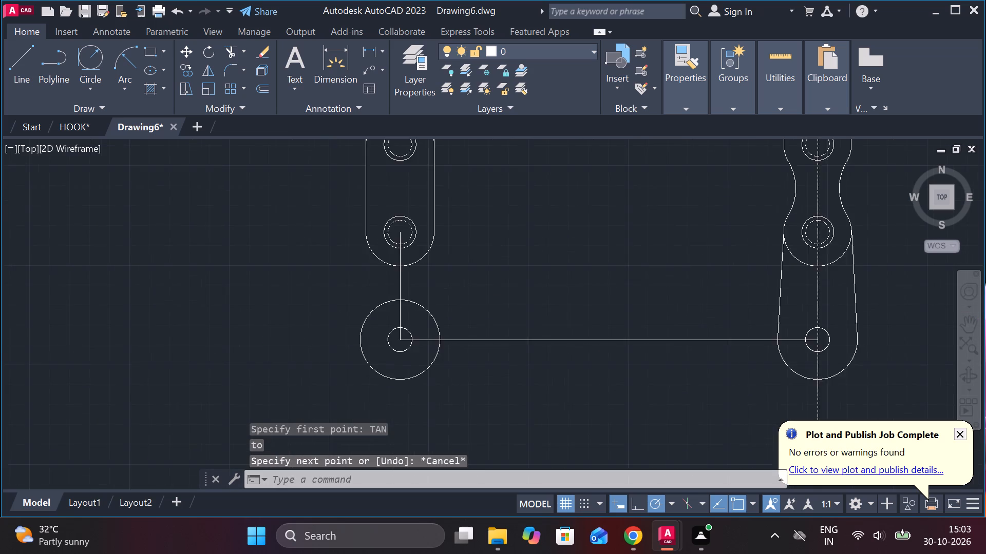
middle_drag(407, 272, 410, 277)
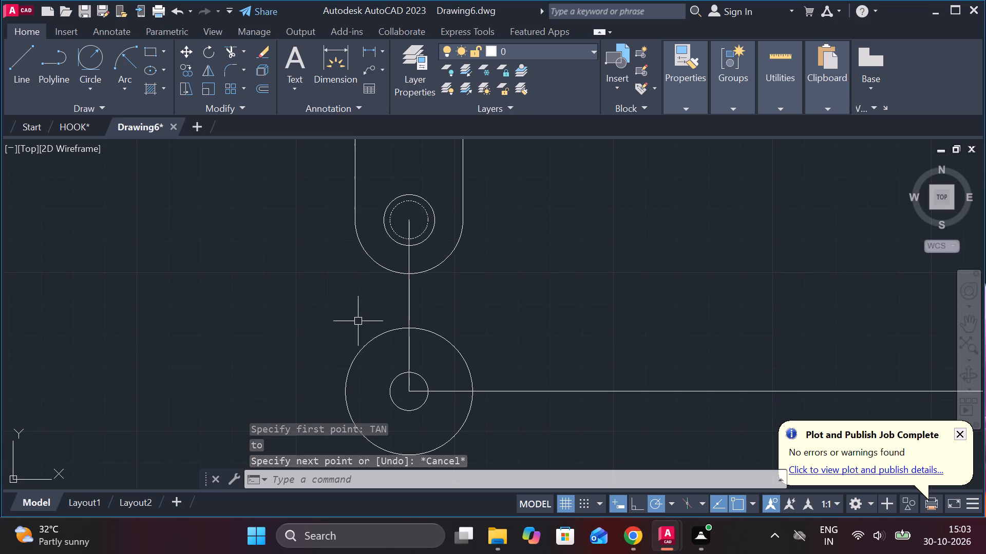
scroll(386, 322, down, 1)
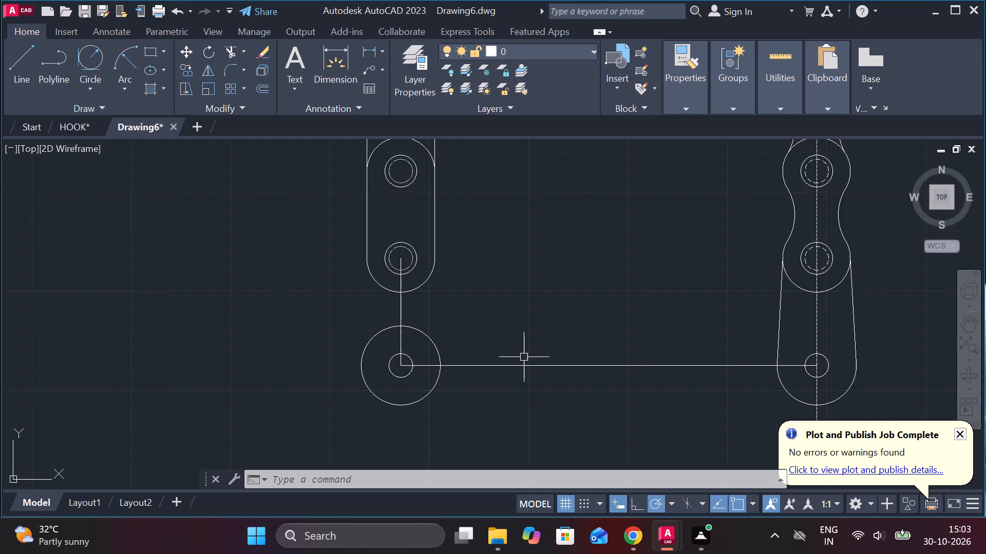
key(l)
key(Return)
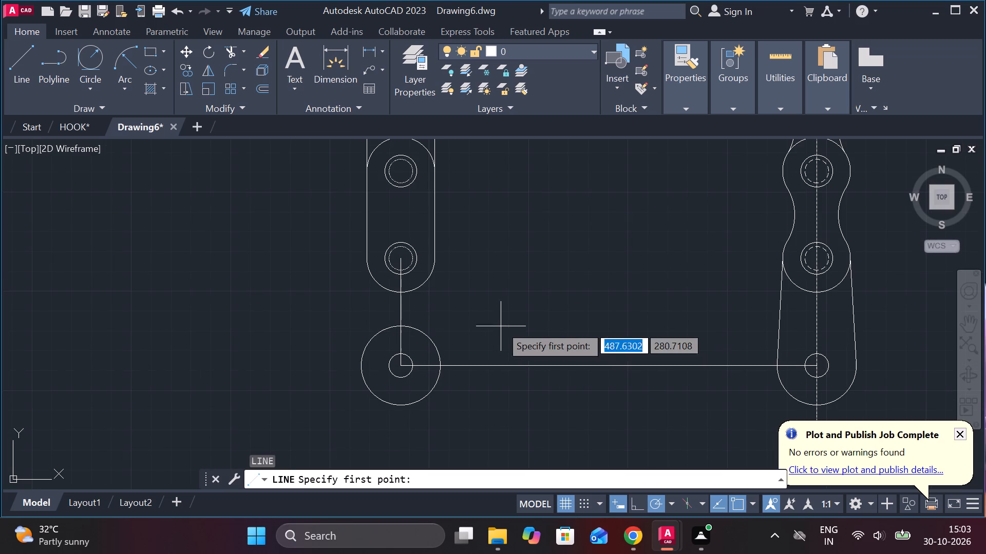
click(440, 263)
click(441, 360)
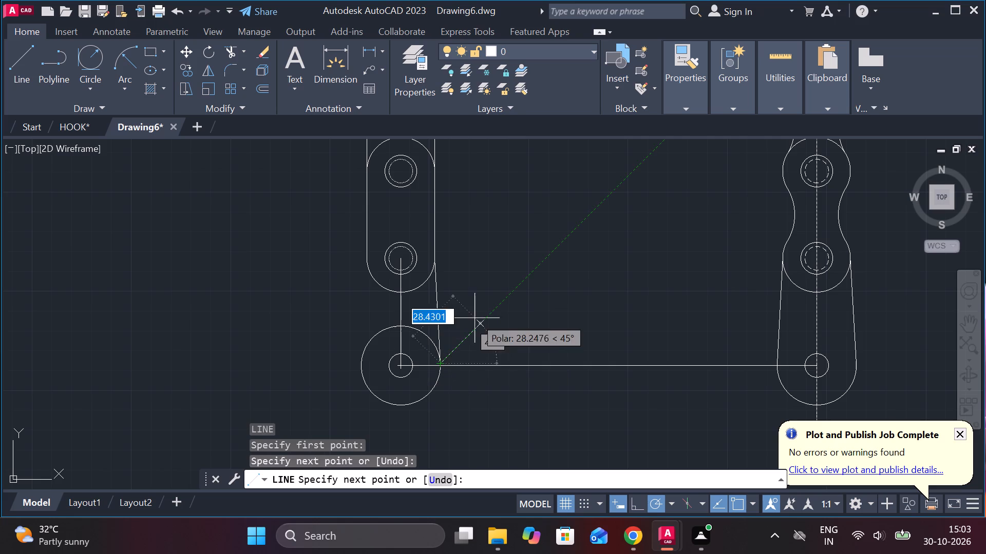
key(Escape)
Draw a matching line about 54 units long joining the left side points of the lowest link's rounded end and the bottom outer circle.
key(space)
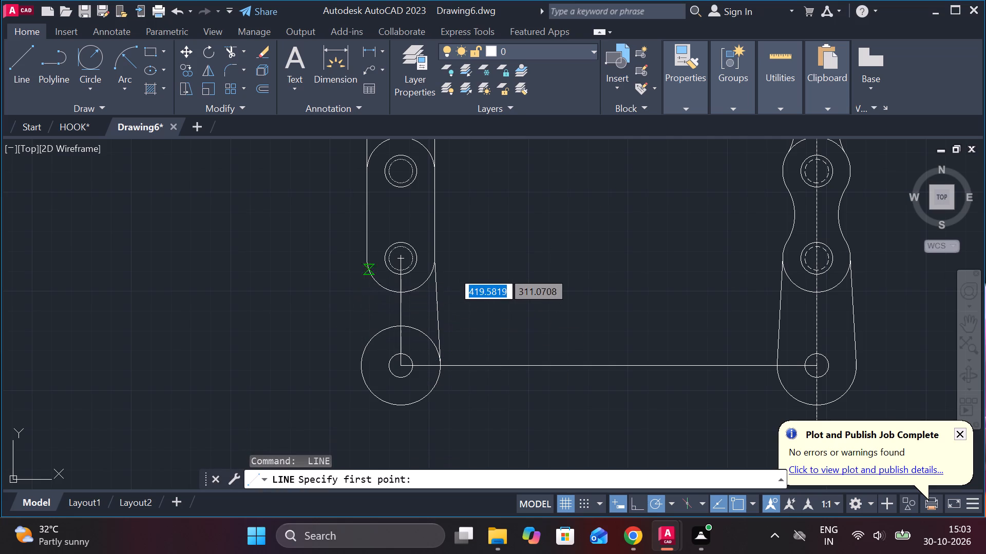
click(365, 271)
key(Escape)
key(space)
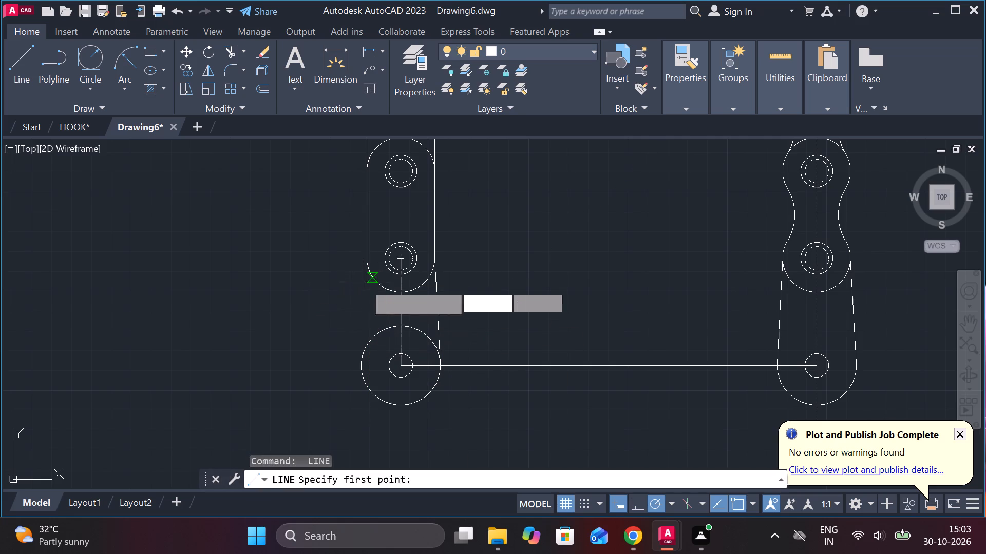
click(364, 265)
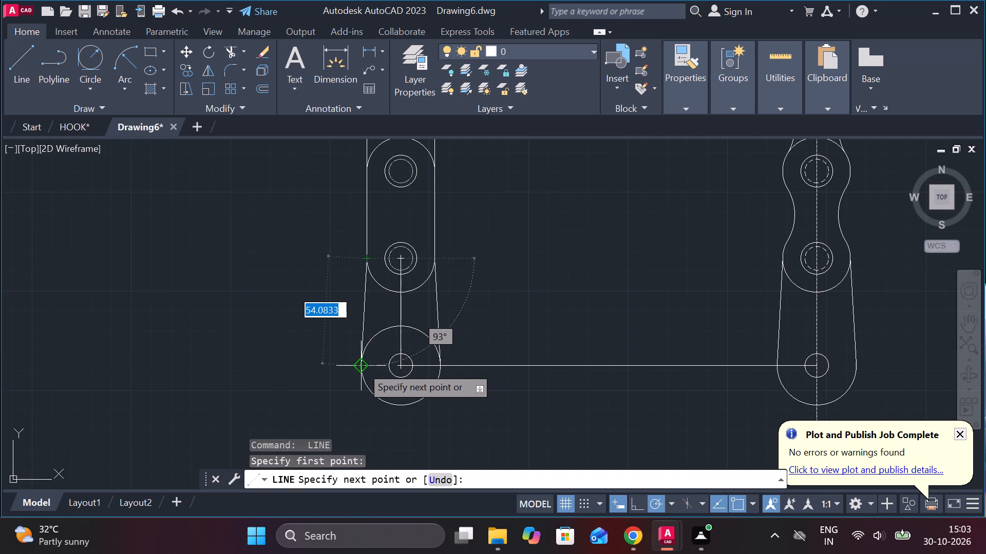
click(362, 366)
key(Escape)
Trim the bottom outer circle's upper arc between the two tapered side lines, including the small leftover piece at the left line.
scroll(459, 325, up, 1)
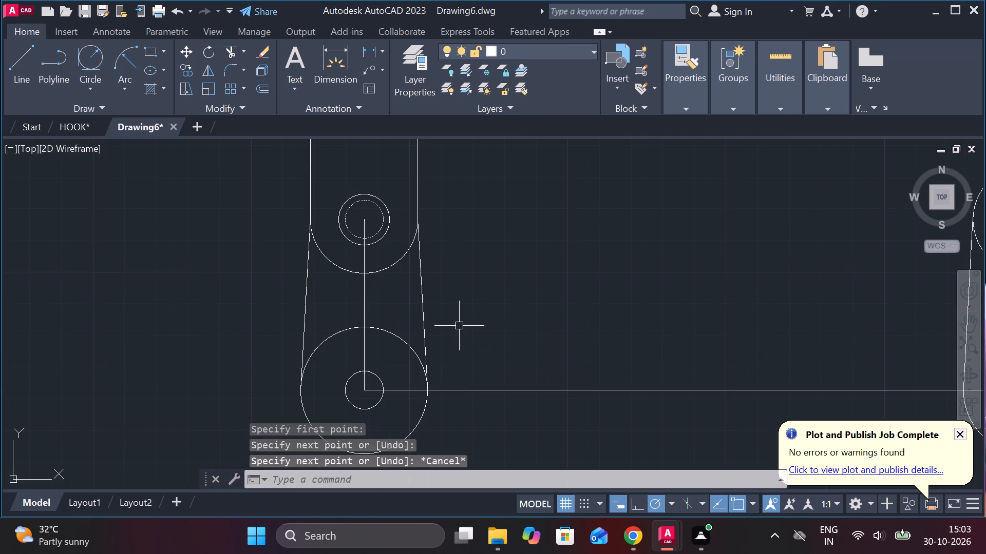
scroll(437, 269, up, 3)
scroll(437, 269, down, 5)
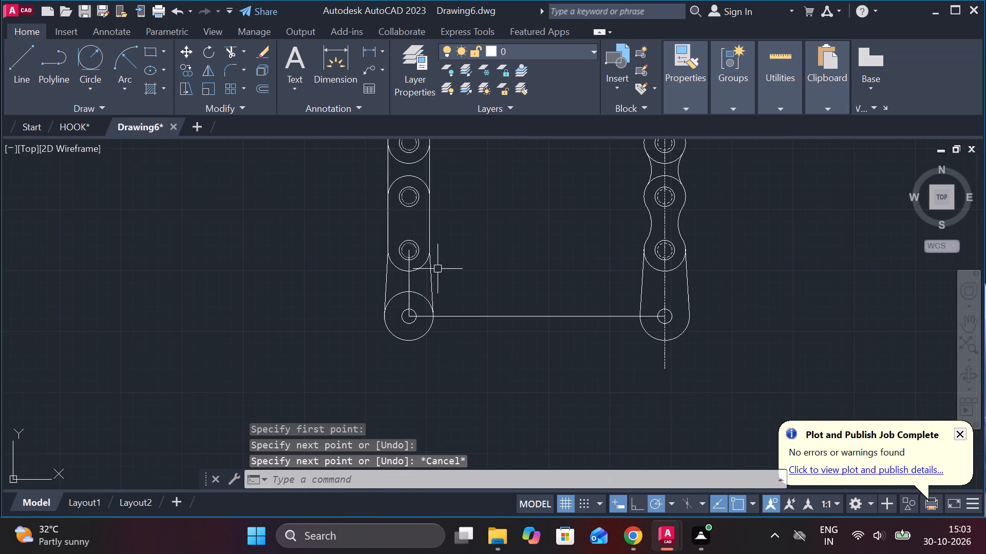
text(TR)
key(space)
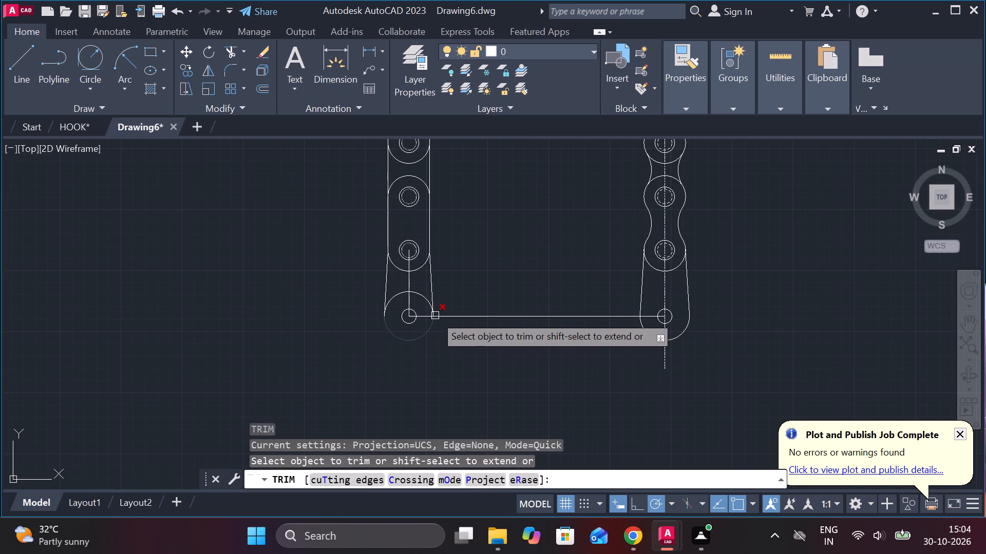
click(427, 301)
click(396, 298)
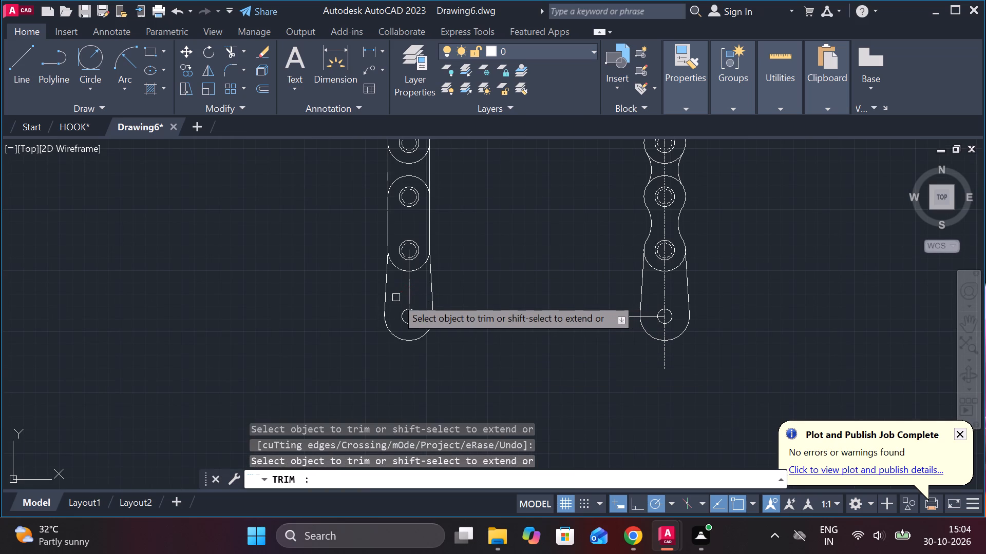
scroll(378, 313, up, 6)
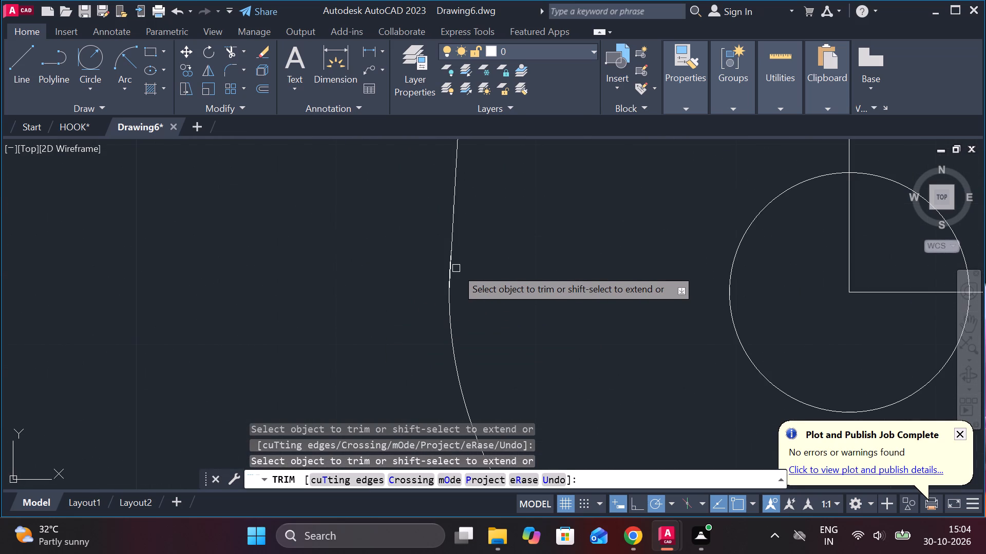
click(453, 266)
scroll(489, 286, down, 2)
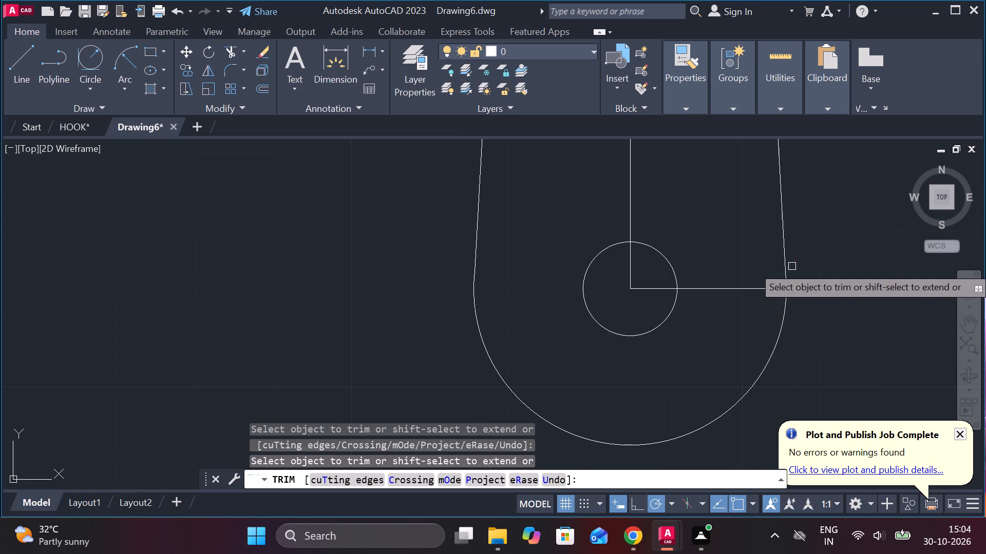
scroll(792, 266, down, 3)
middle_drag(761, 315, 606, 439)
scroll(638, 356, down, 2)
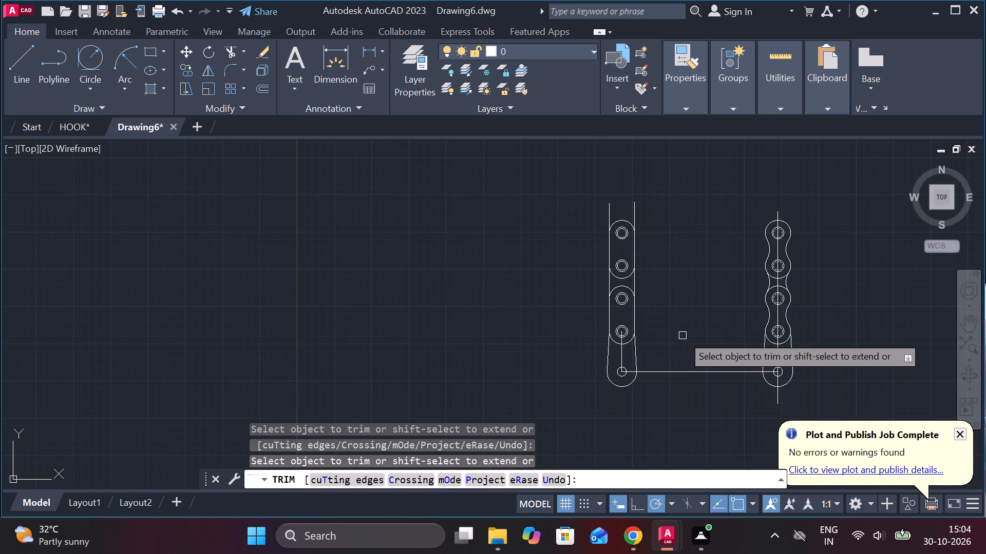
middle_drag(684, 327, 545, 347)
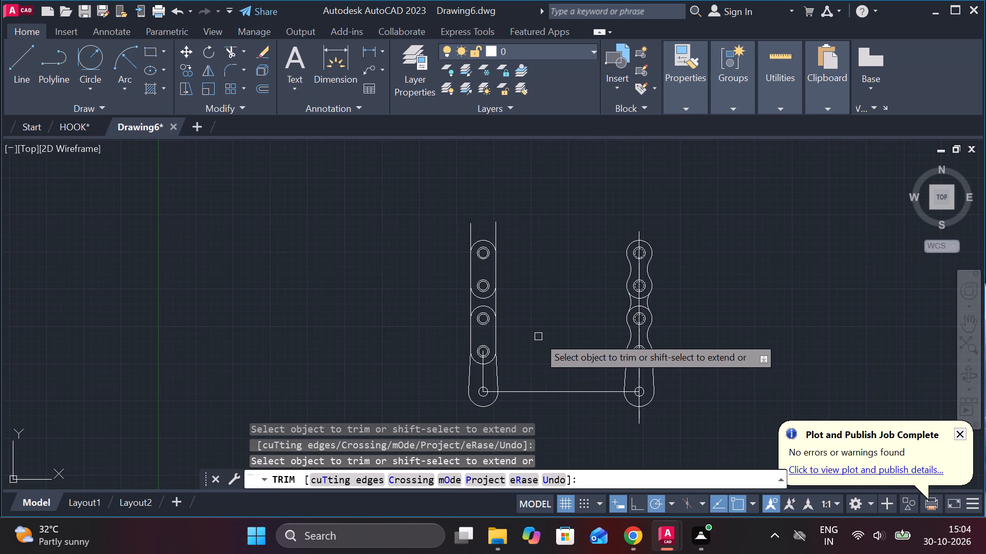
scroll(508, 354, up, 2)
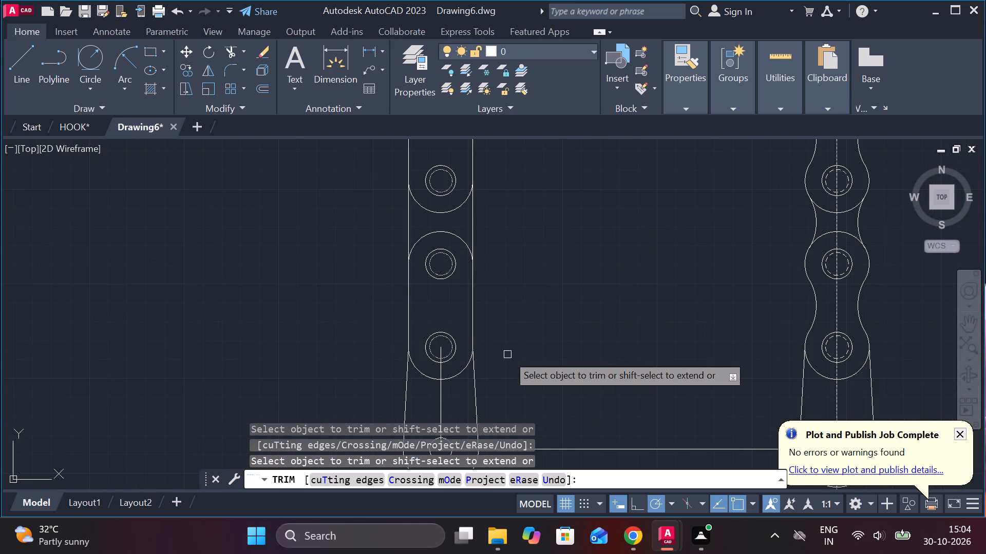
scroll(507, 354, down, 2)
scroll(507, 354, up, 1)
middle_drag(507, 354, 506, 282)
key(Escape)
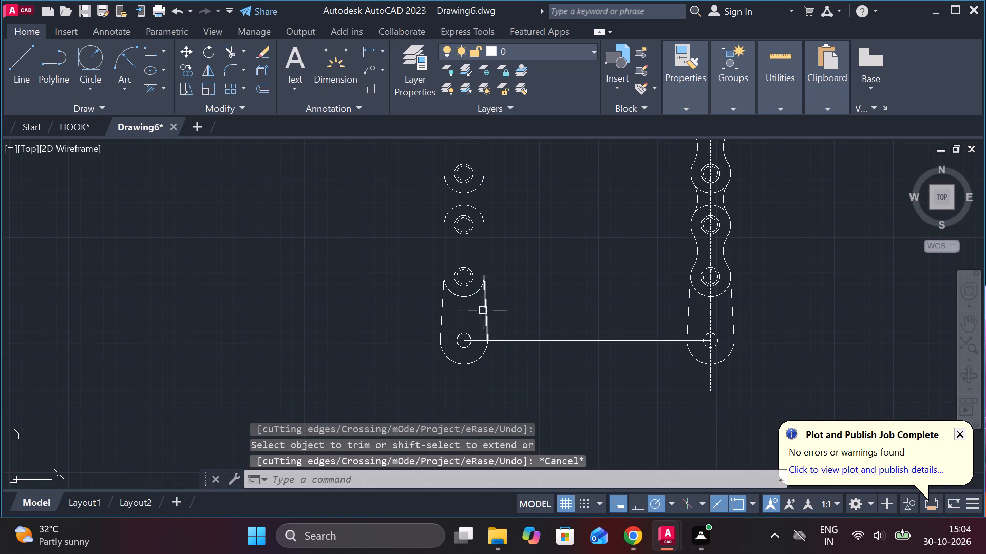
Erase the vertical centre line joining the bottom circle's centre to the lowest link hole in the straight-sided view.
click(462, 308)
text(E)
key(space)
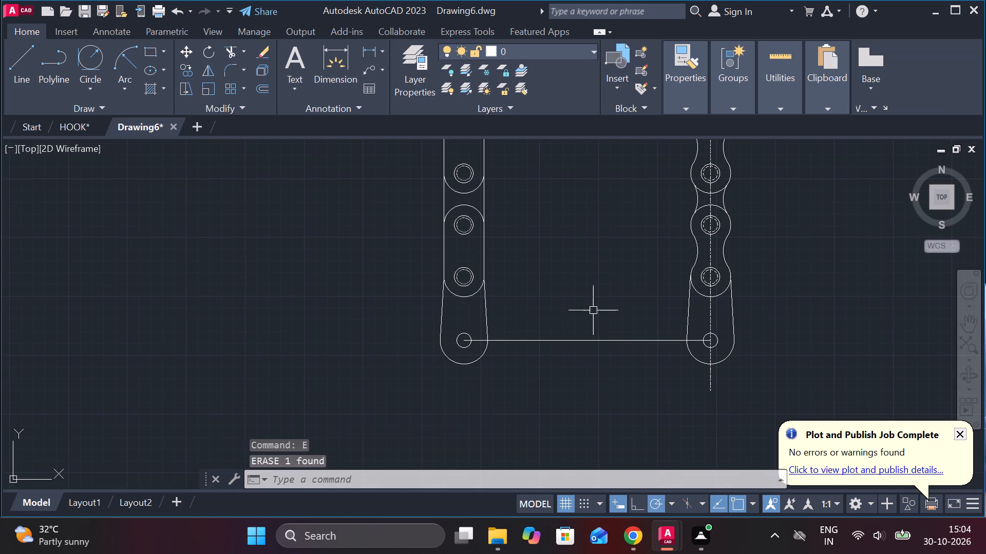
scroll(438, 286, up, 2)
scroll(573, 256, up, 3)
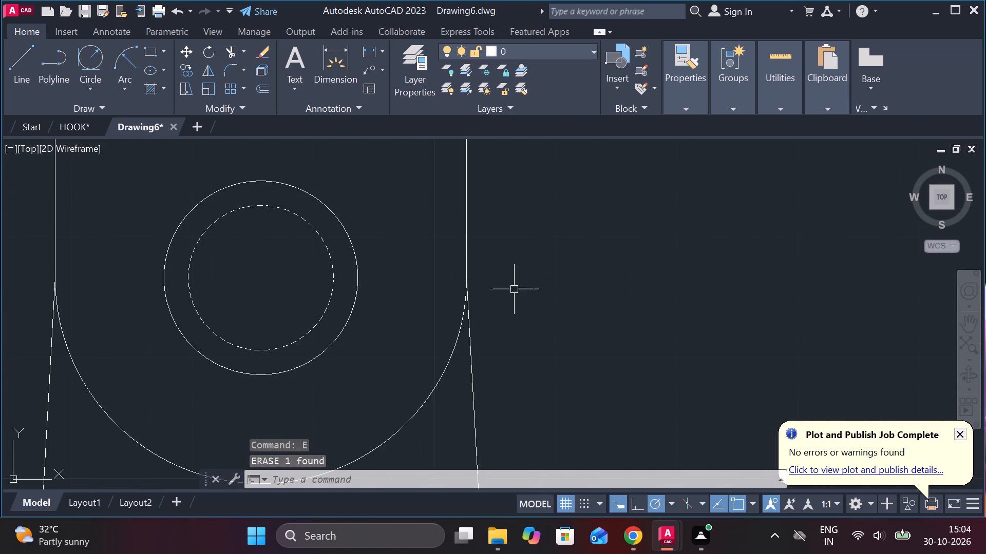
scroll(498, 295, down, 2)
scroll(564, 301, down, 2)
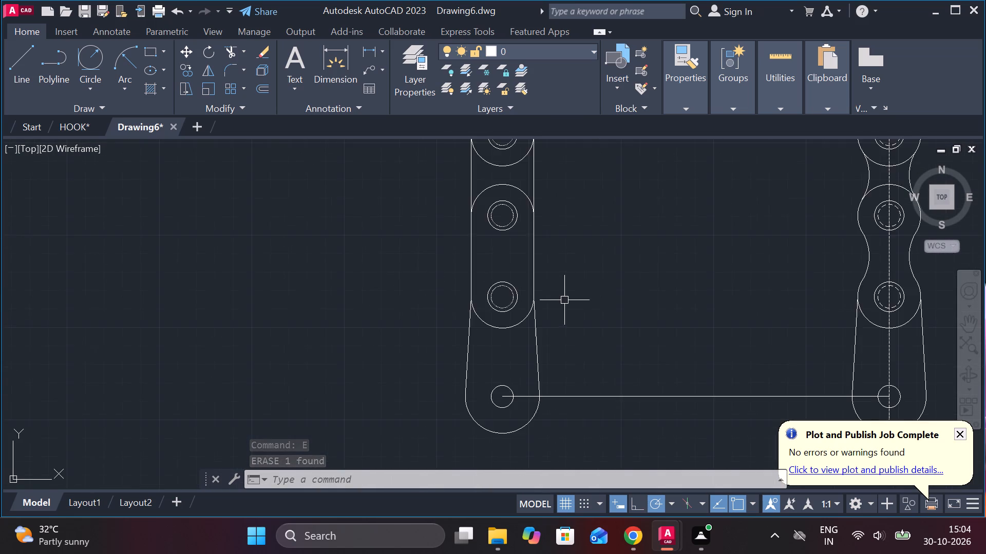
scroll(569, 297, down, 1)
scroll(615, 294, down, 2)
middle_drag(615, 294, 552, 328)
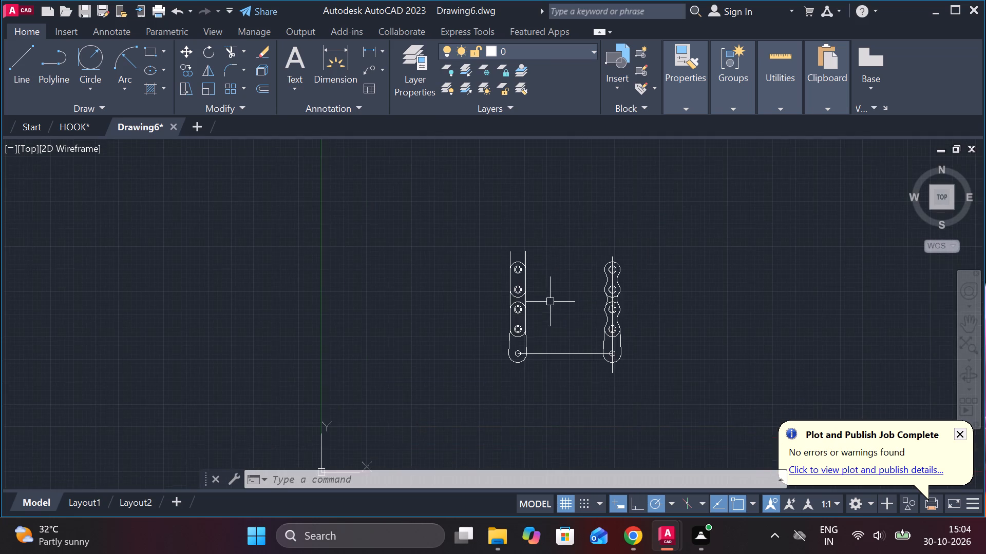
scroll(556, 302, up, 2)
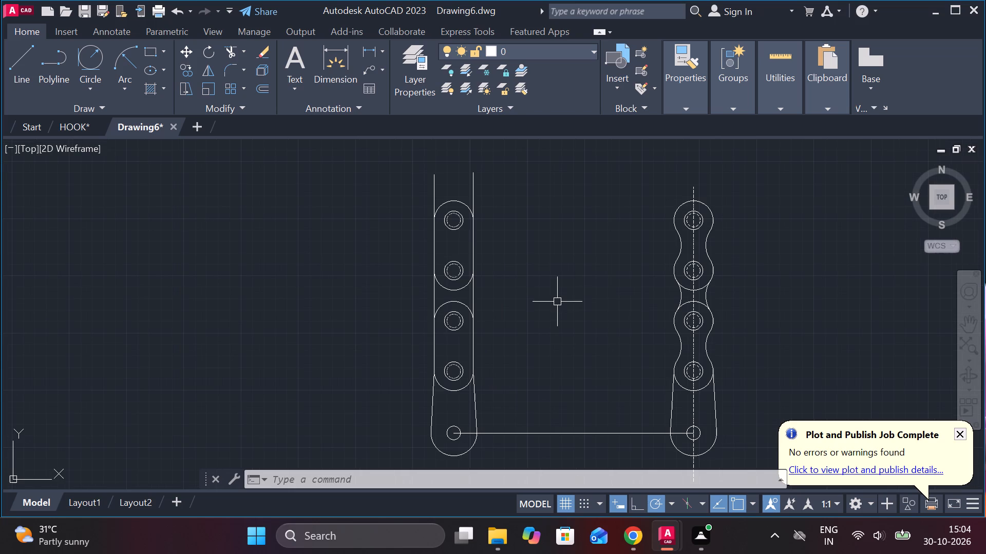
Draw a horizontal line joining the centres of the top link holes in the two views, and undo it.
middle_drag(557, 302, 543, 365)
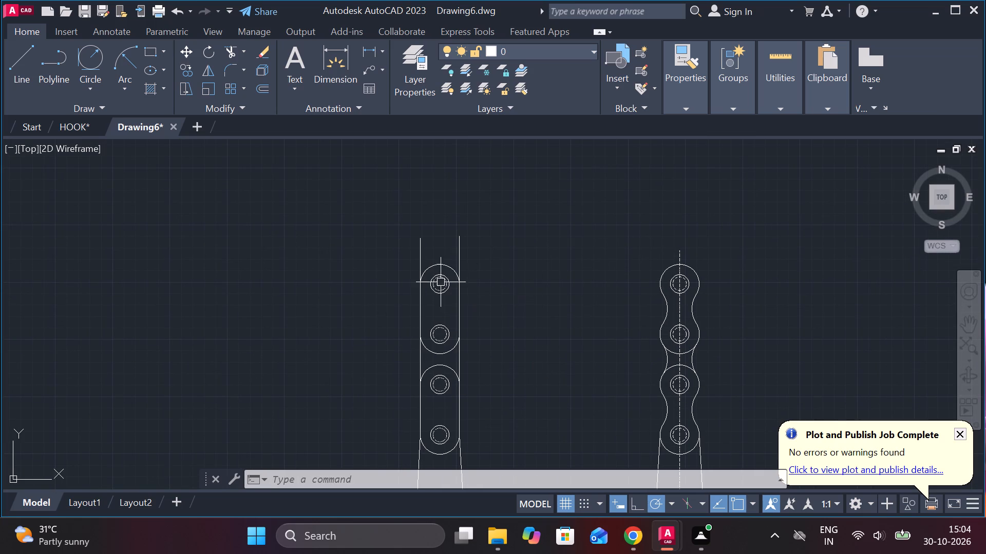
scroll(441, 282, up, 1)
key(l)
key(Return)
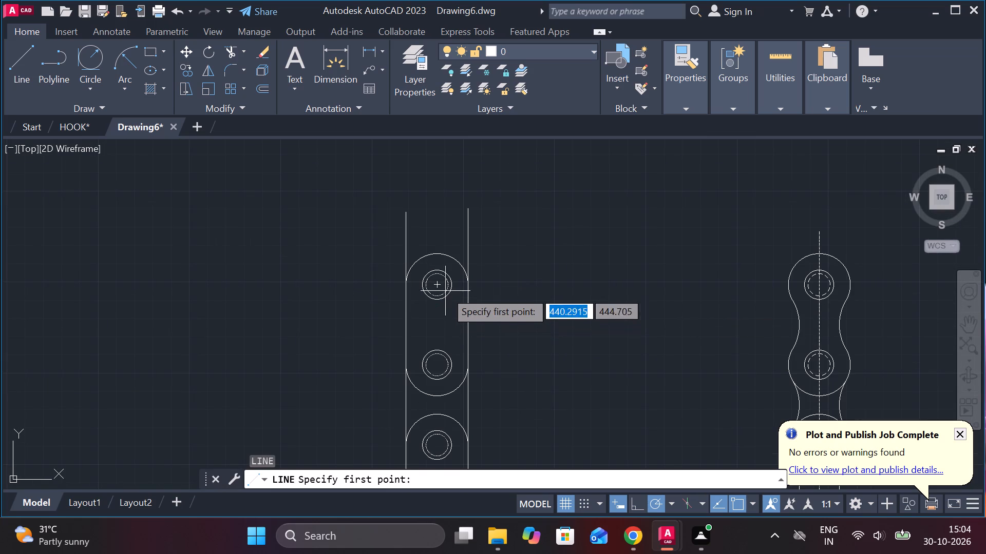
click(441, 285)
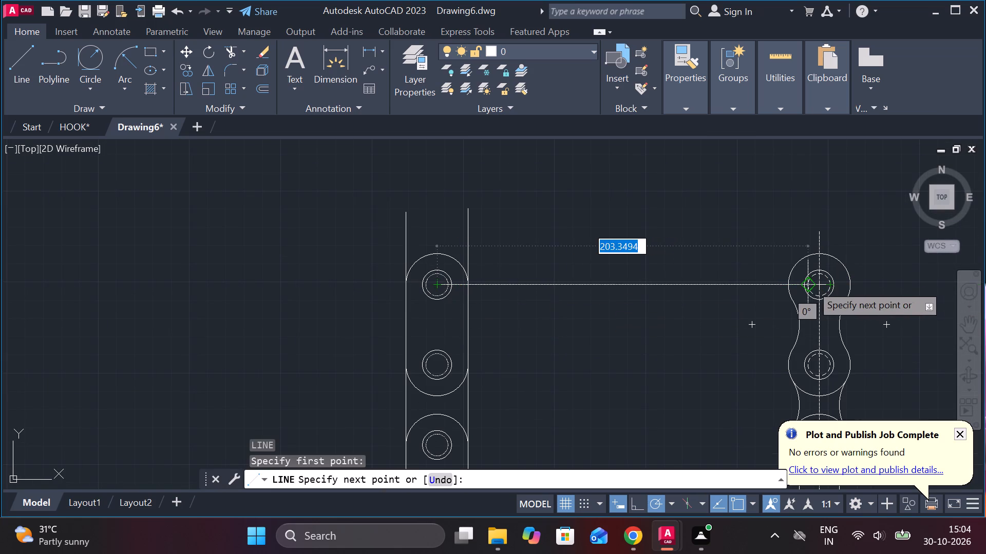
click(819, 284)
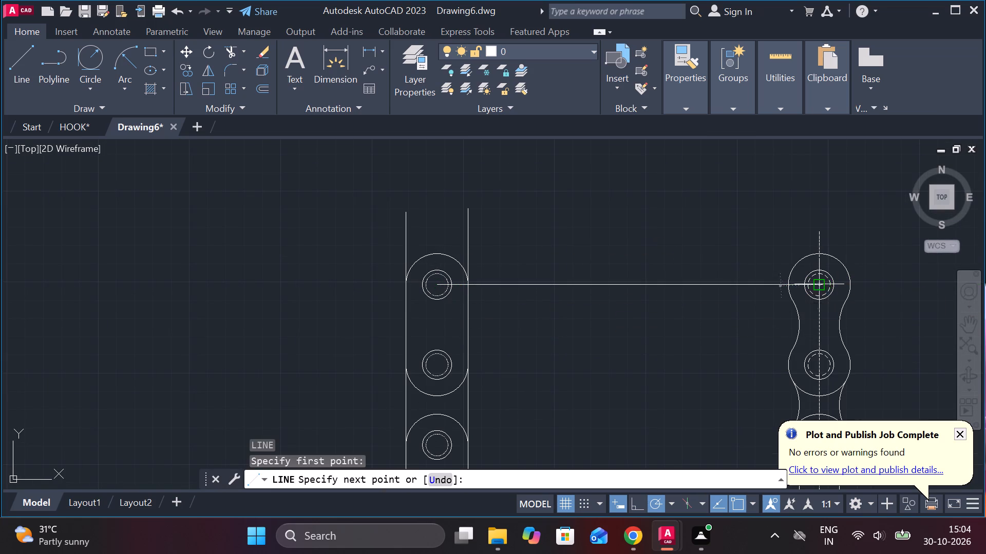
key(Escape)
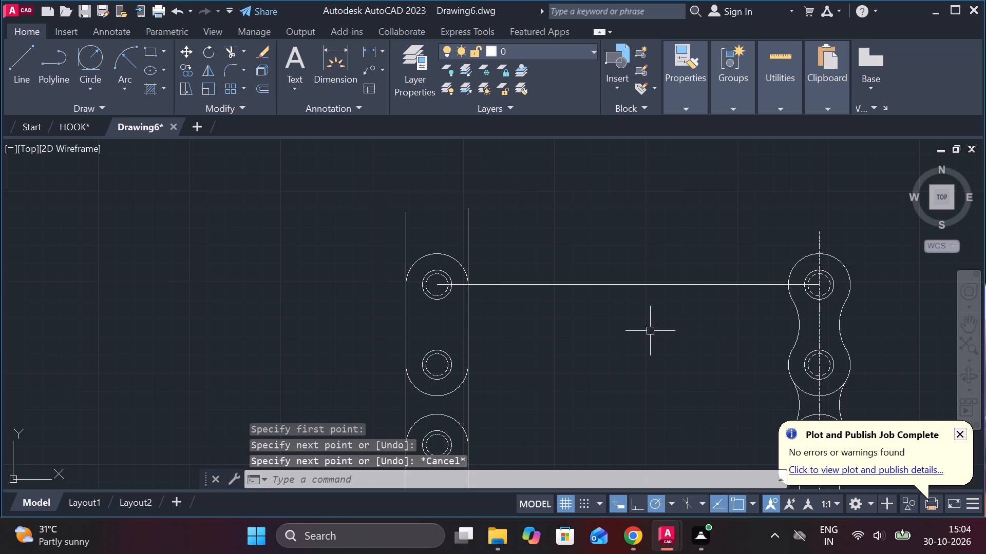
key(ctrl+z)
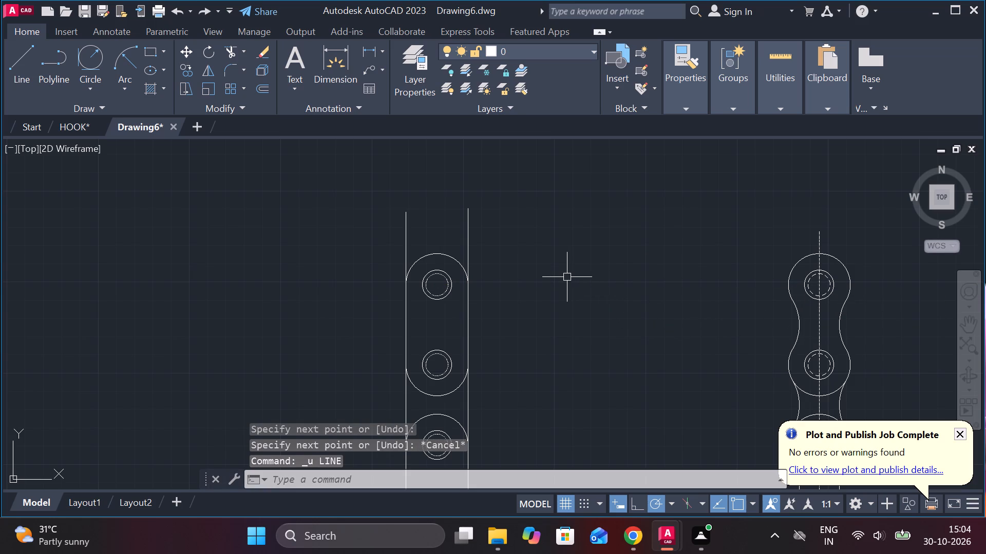
Add centre marks to the four link holes and the tapered end's hole in the straight-sided view.
text(CM)
key(Return)
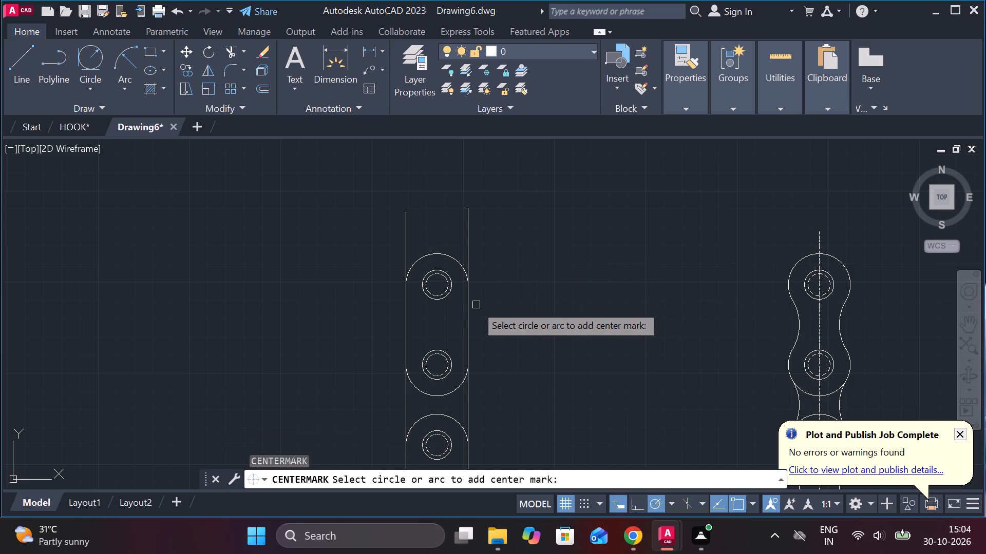
click(447, 291)
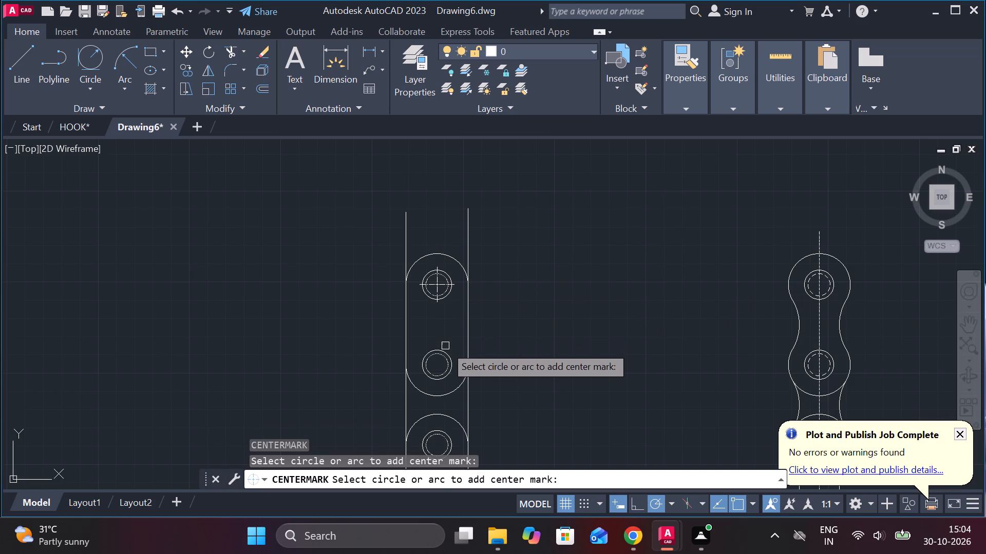
click(445, 361)
middle_drag(452, 401, 463, 278)
click(459, 327)
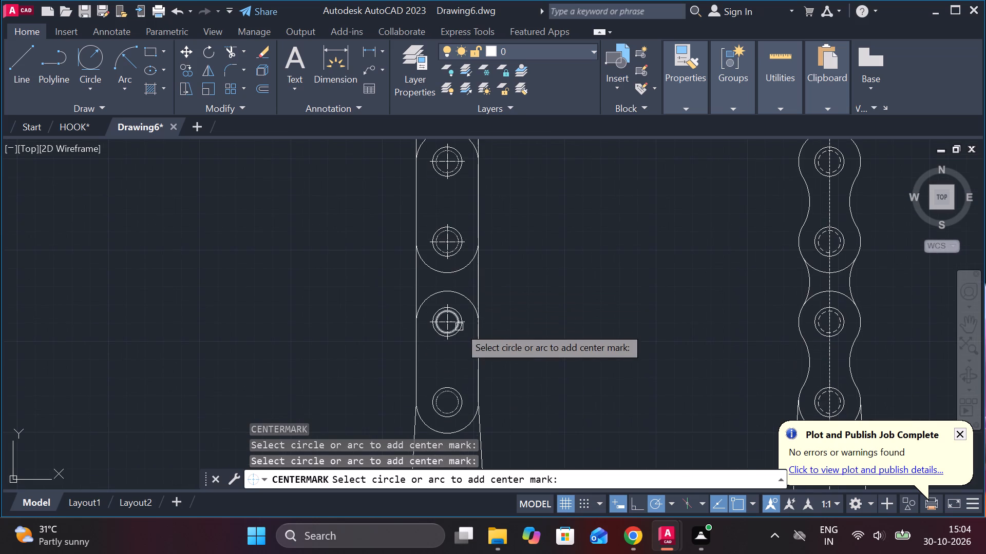
click(458, 398)
middle_drag(564, 385, 490, 240)
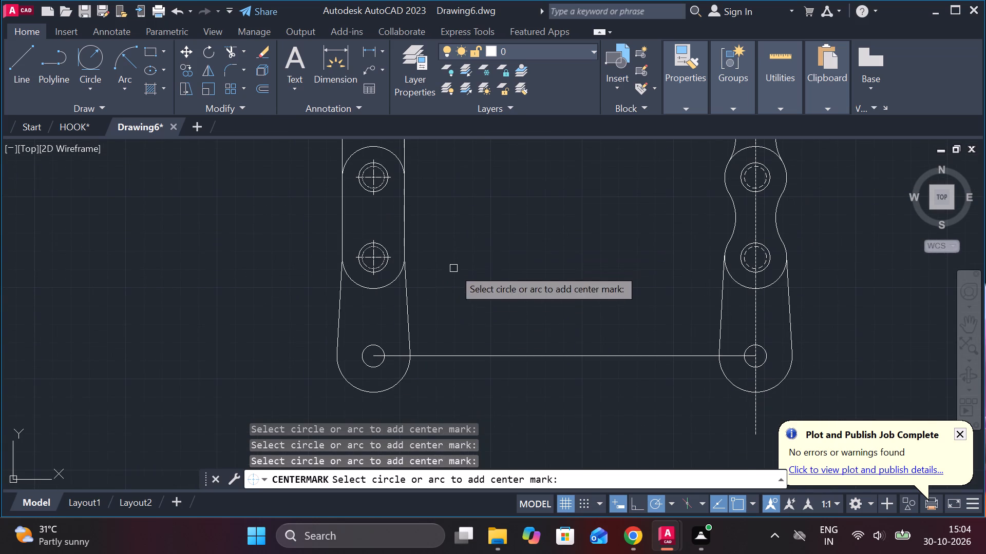
click(378, 348)
Add centre marks to the tapered end's hole and the four link holes in the curved-link view.
click(766, 345)
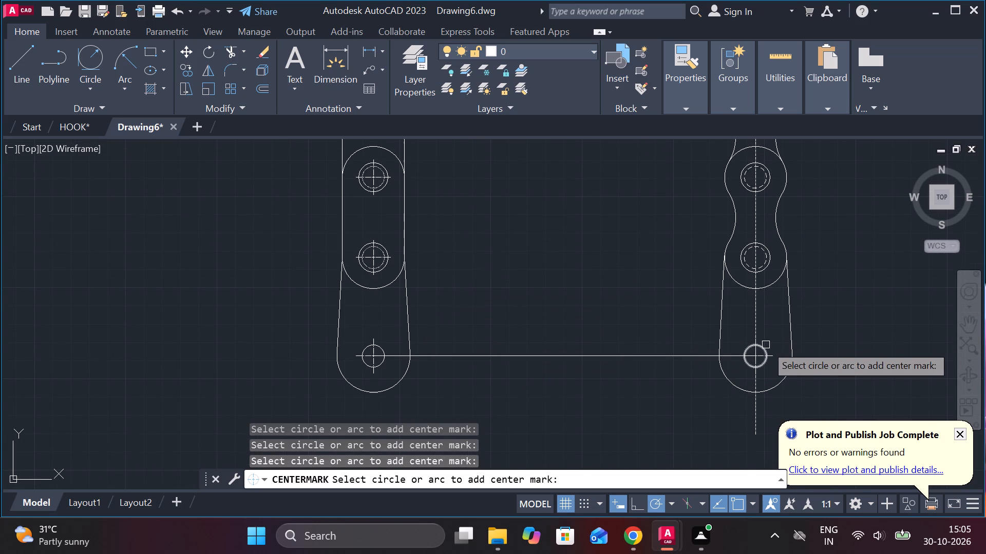
click(770, 259)
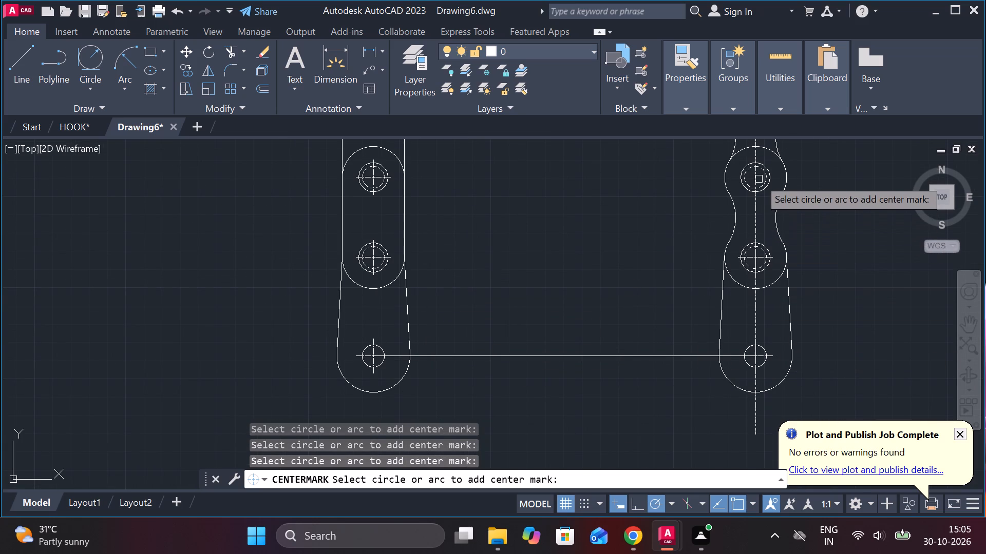
click(762, 187)
middle_drag(769, 237, 746, 324)
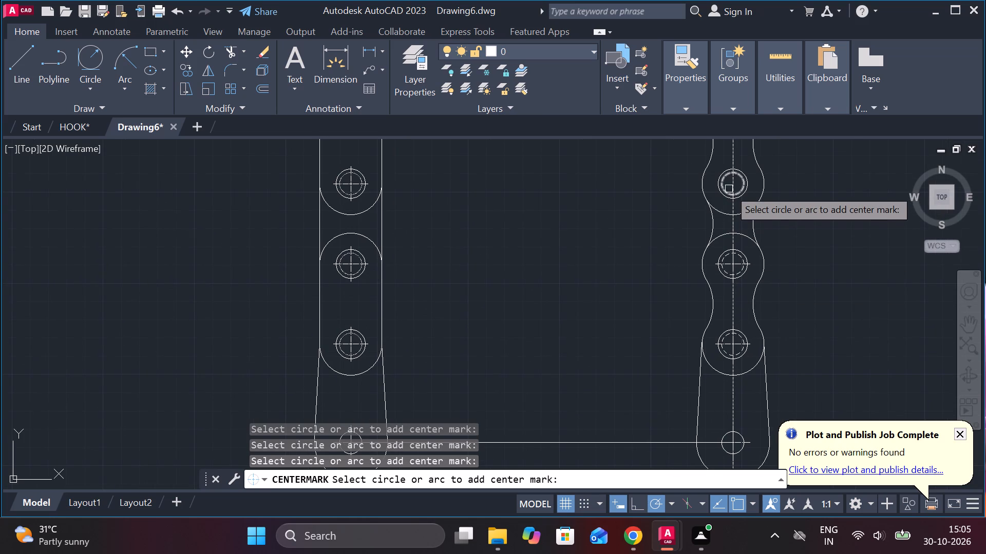
click(729, 189)
middle_drag(735, 193, 719, 343)
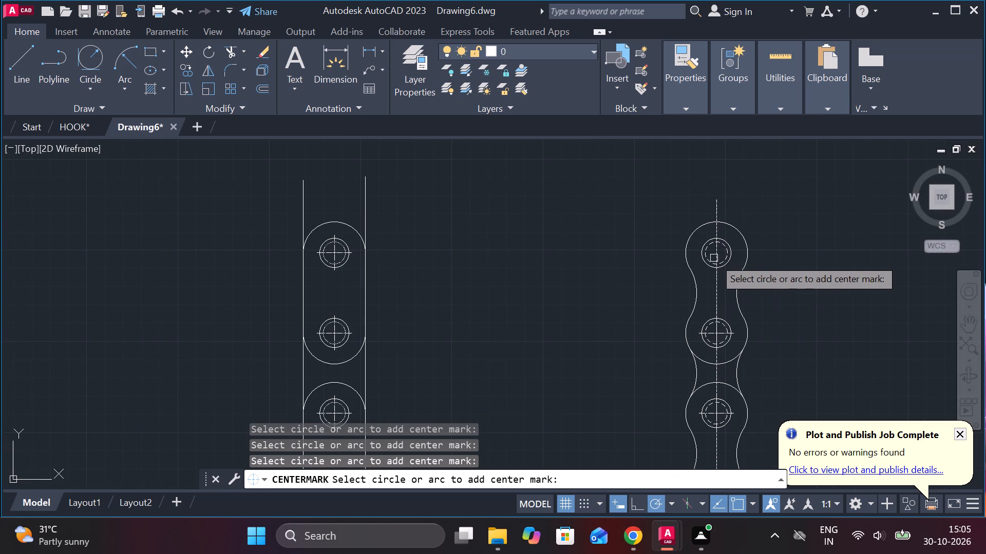
click(714, 258)
click(714, 258)
click(710, 260)
key(Escape)
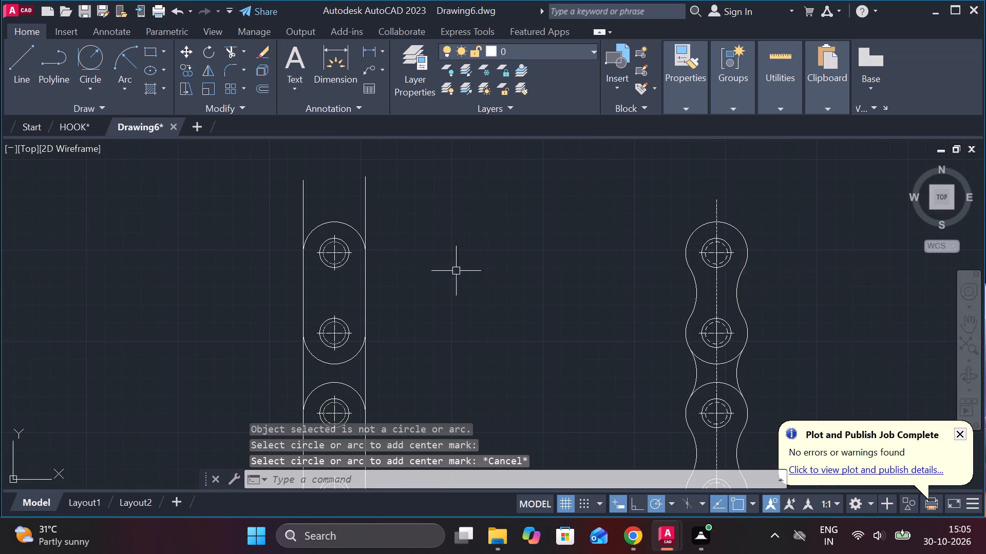
Stretch the horizontal centre line of the straight-sided view's top hole about 197 units to the near side of the curved view's top hole.
click(336, 254)
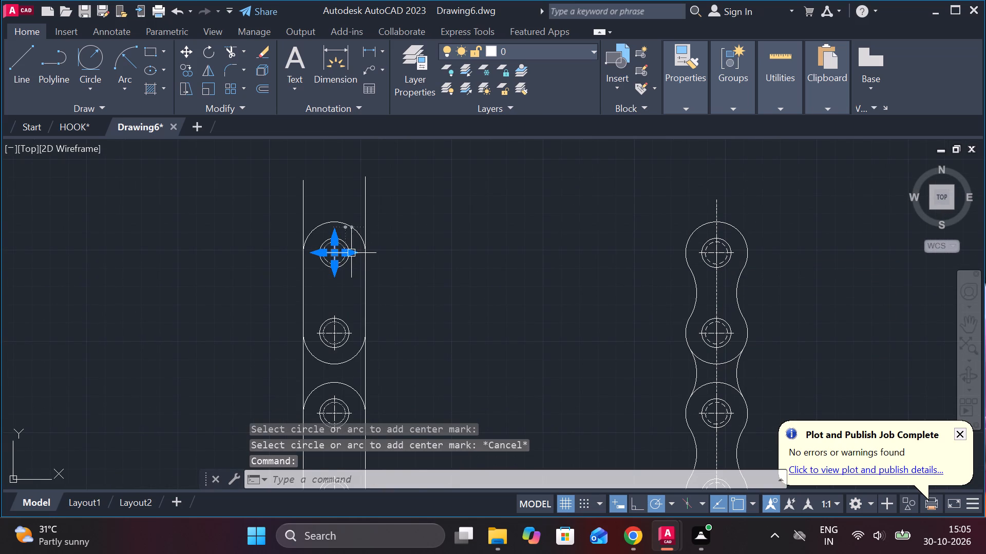
click(354, 252)
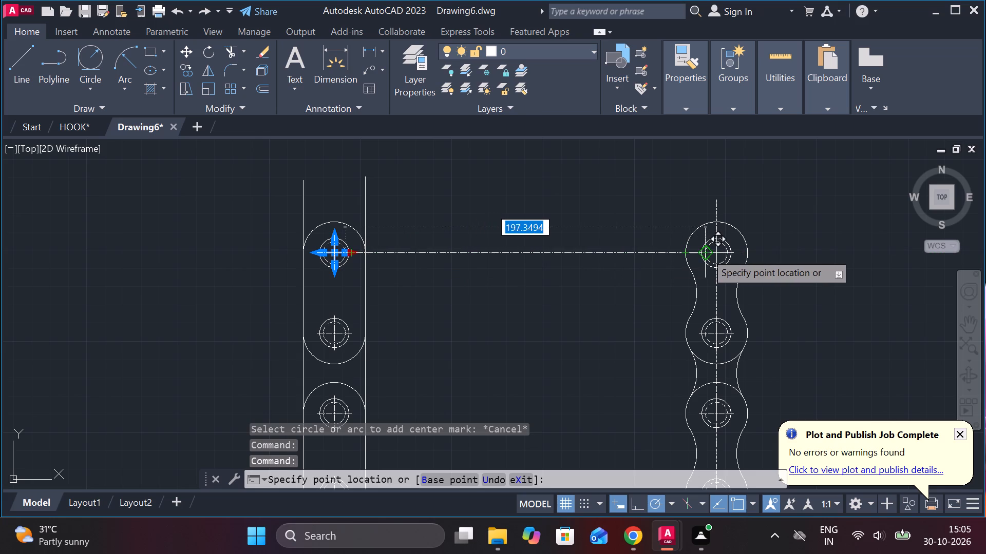
click(705, 252)
key(Escape)
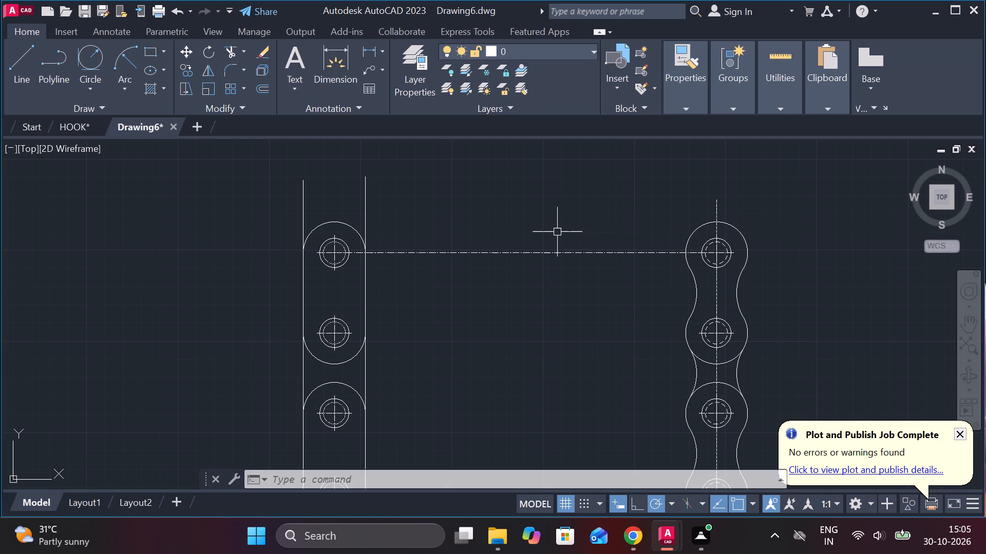
Start a line from a point in the empty space above and between the two chain views.
key(l)
key(Return)
middle_drag(473, 202, 467, 289)
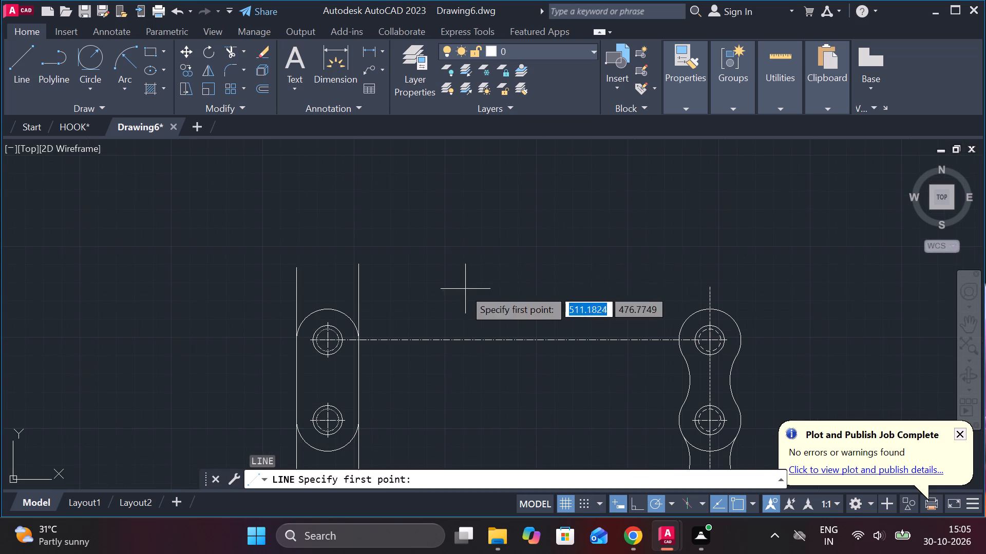
click(456, 200)
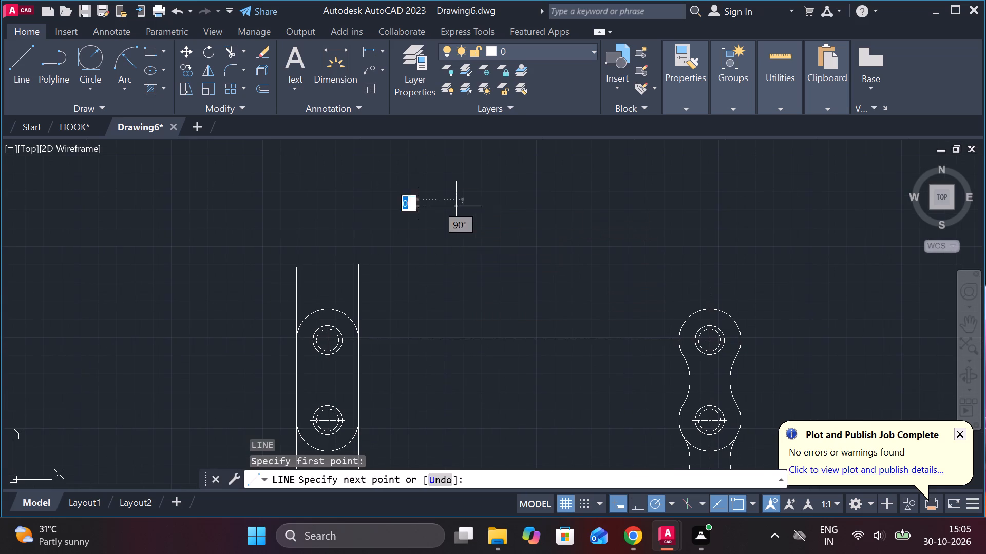
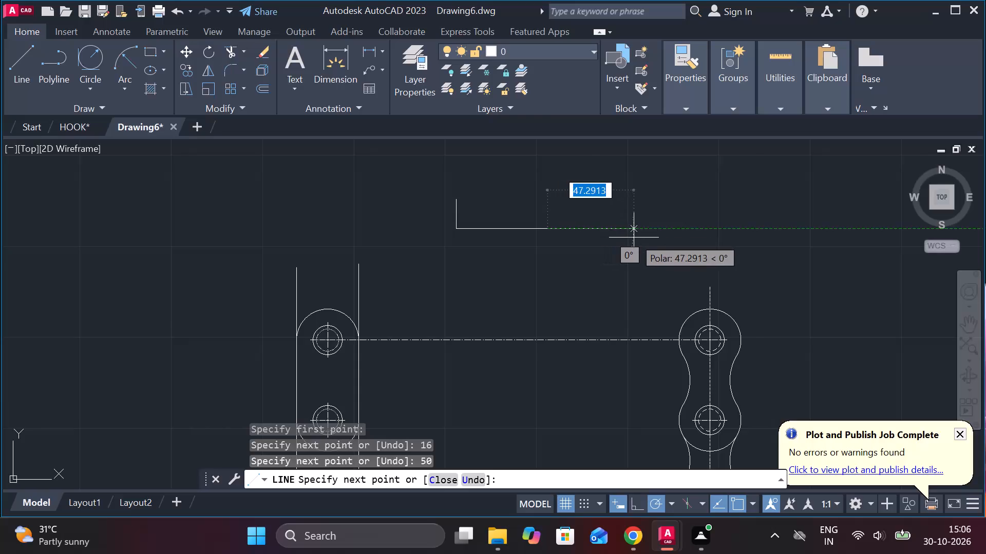
Extend the right-hand end of the curved-link view's top arc around to the vertical centre line below the top hole.
key(Escape)
middle_drag(599, 240, 537, 217)
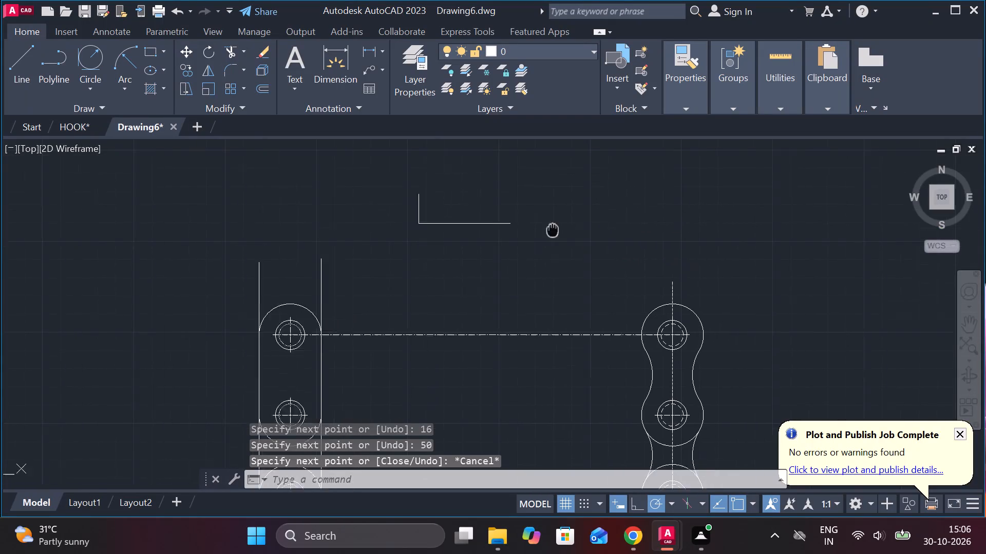
middle_drag(537, 217, 536, 215)
text(EX)
key(space)
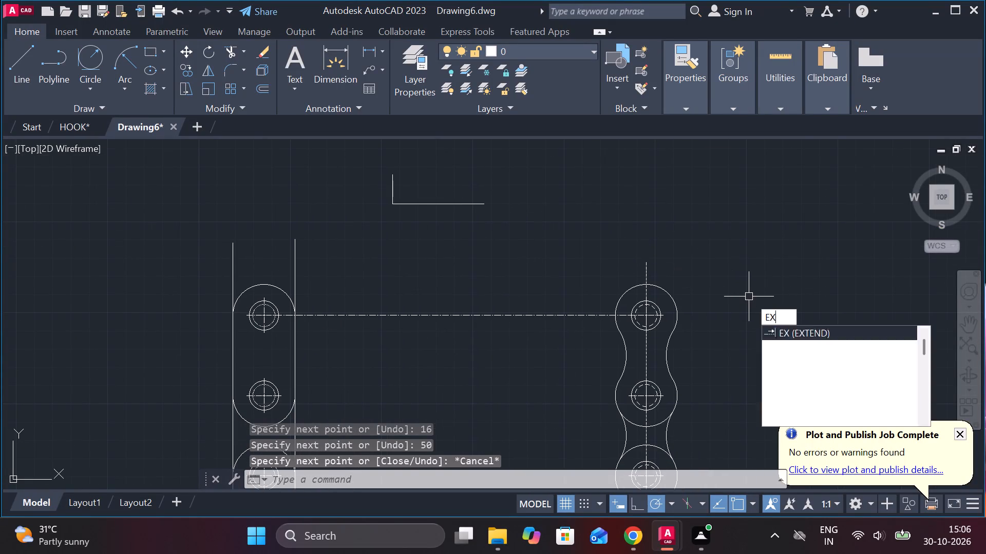
click(678, 311)
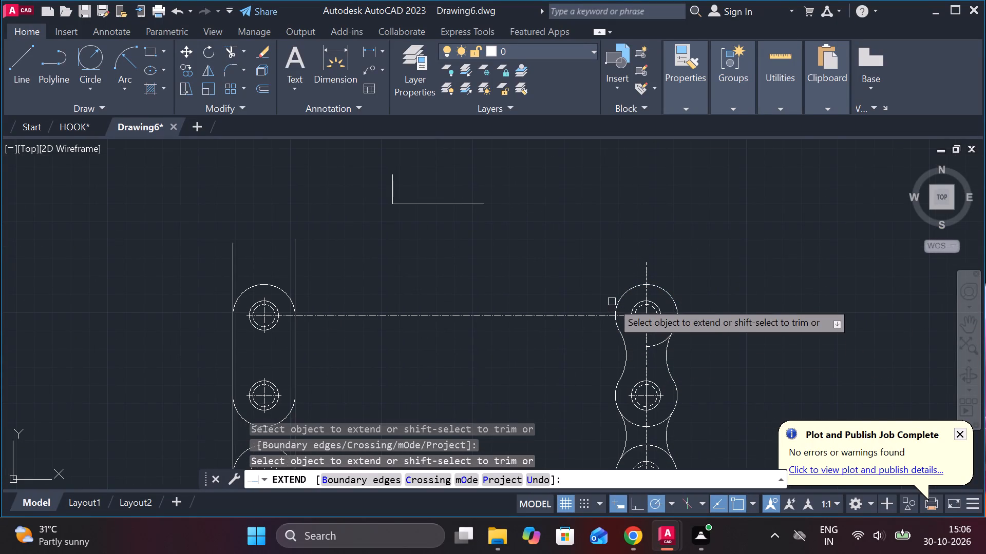
middle_drag(706, 326, 670, 296)
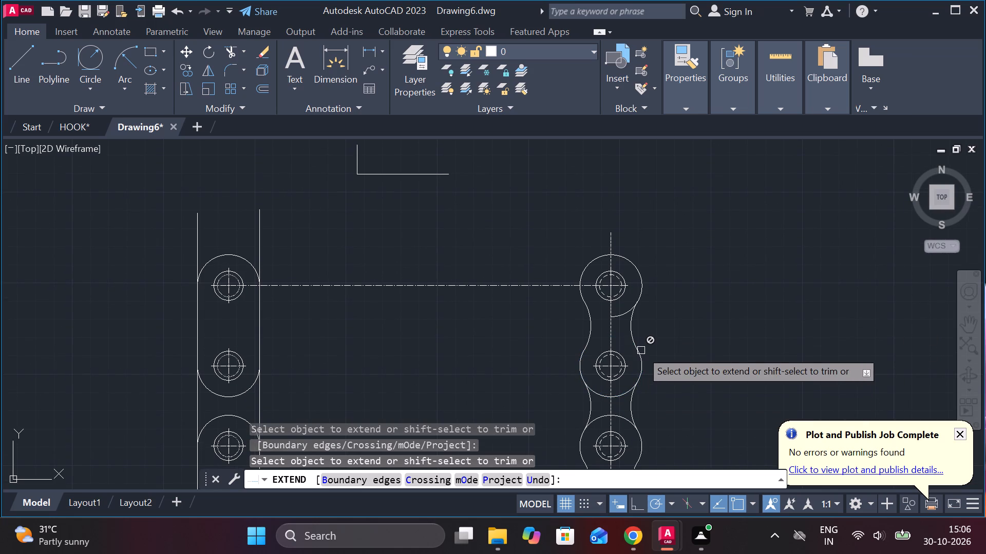
key(Escape)
Draw a 50 by 16 rectangle with lines between the two chain views, centred vertically on the top holes' horizontal centre line.
middle_drag(406, 295, 415, 296)
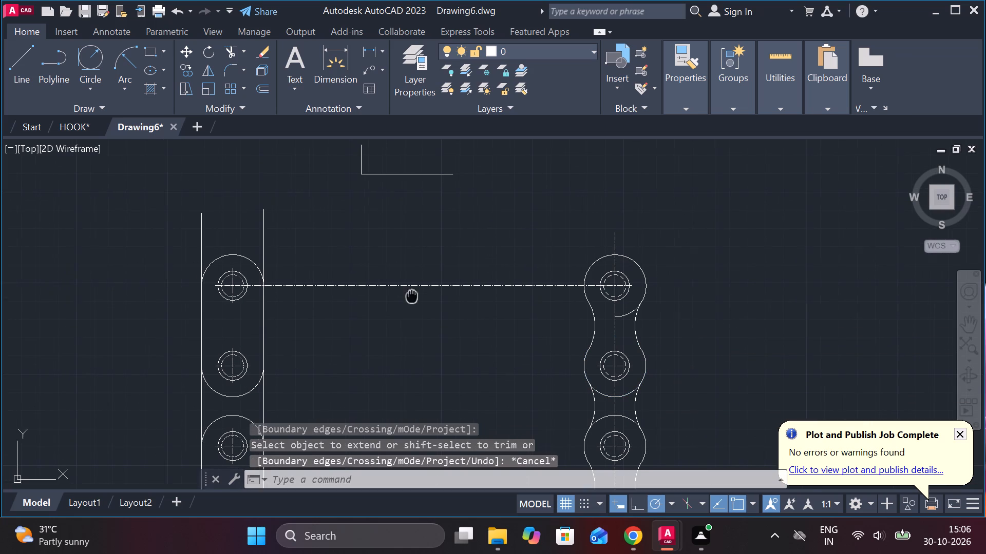
middle_drag(415, 296, 416, 296)
key(l)
key(Return)
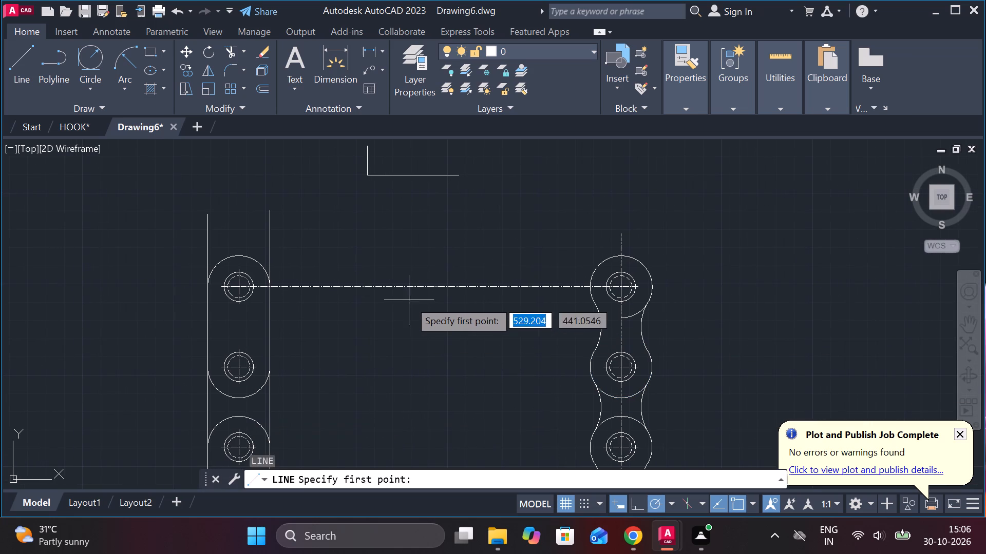
click(400, 290)
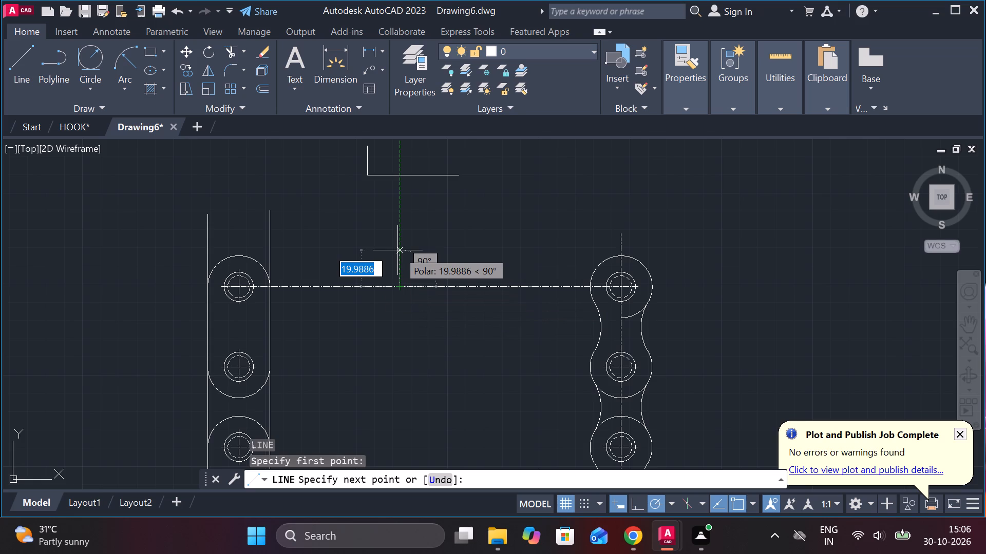
key(8)
key(Return)
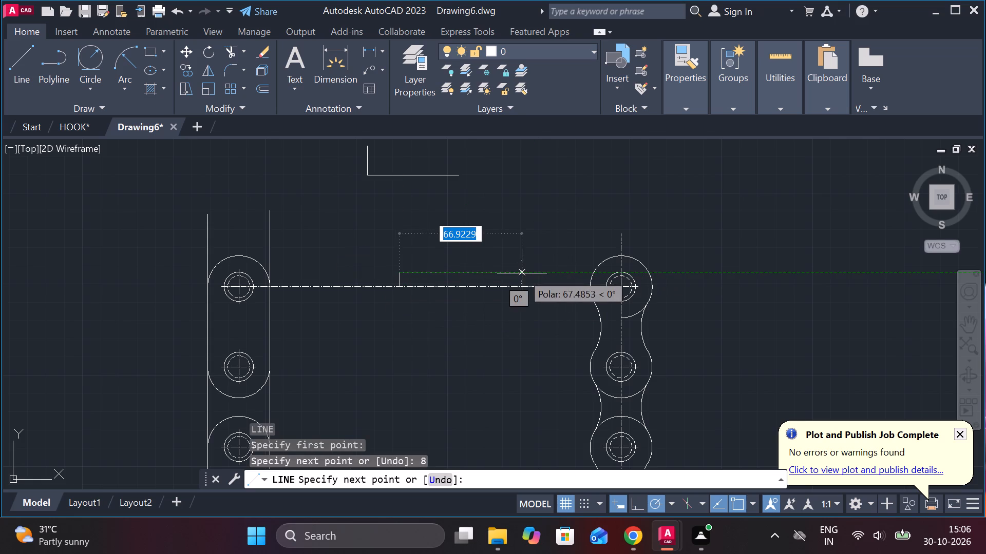
text(50)
key(Return)
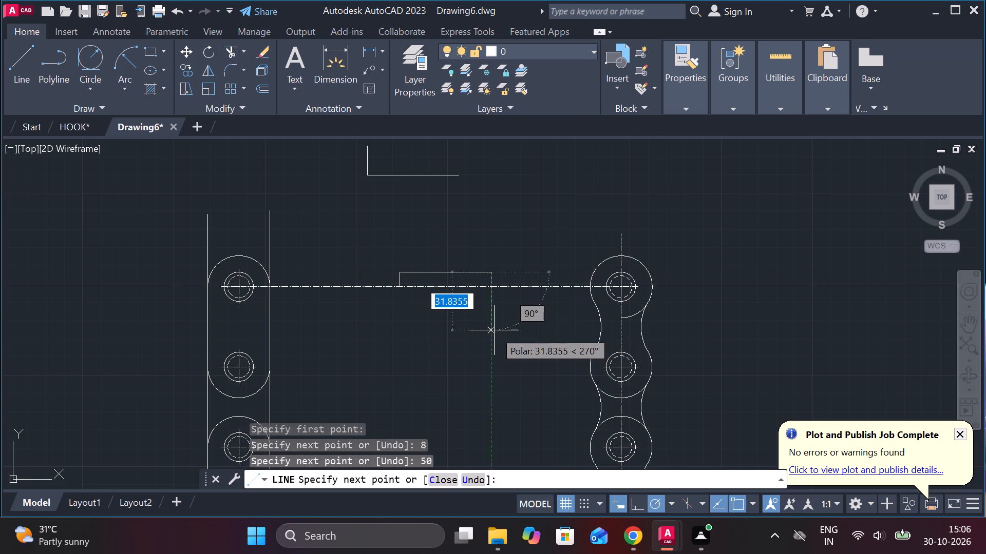
text(16)
key(space)
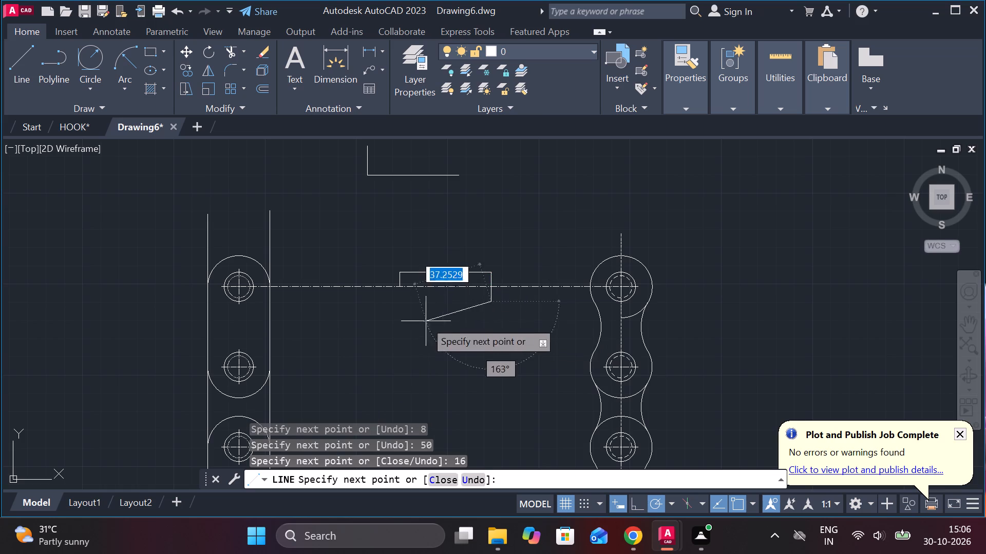
text(50)
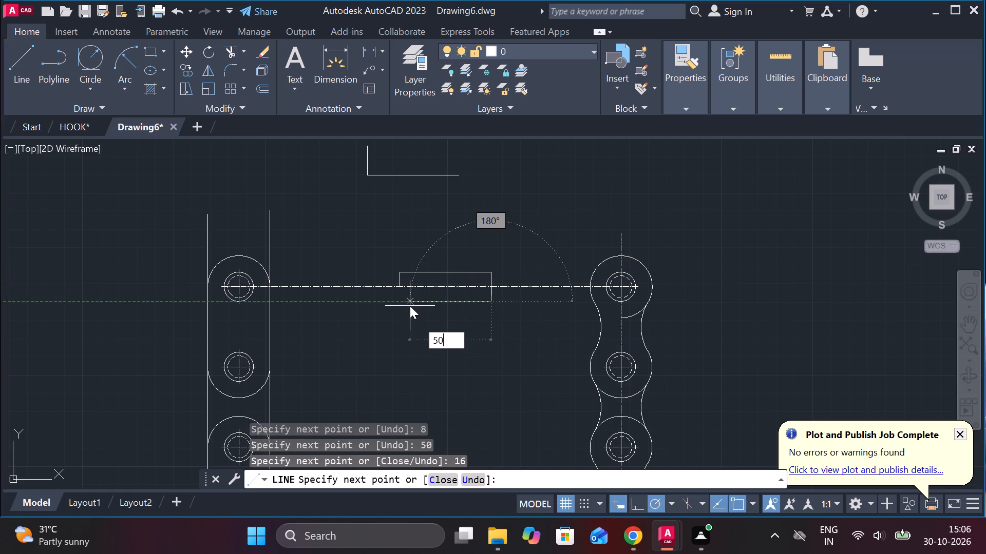
key(Return)
click(402, 288)
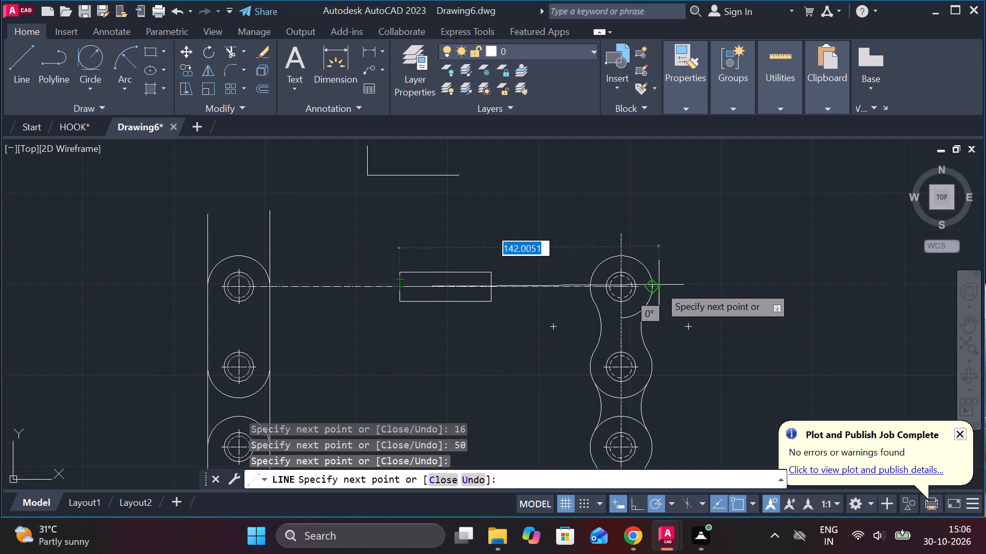
key(Escape)
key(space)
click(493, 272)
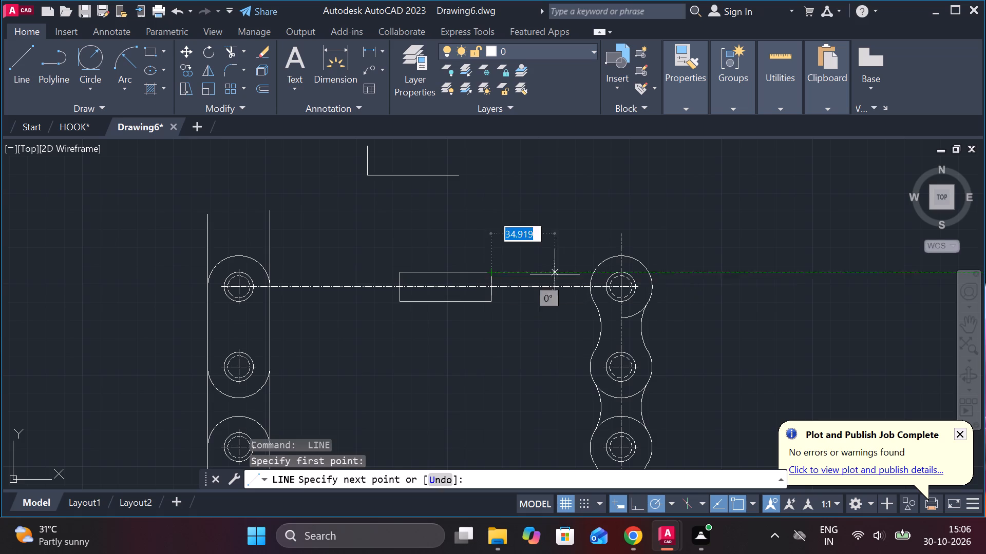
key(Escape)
Join the two halves of the rectangle's left edge into one line.
scroll(400, 296, up, 2)
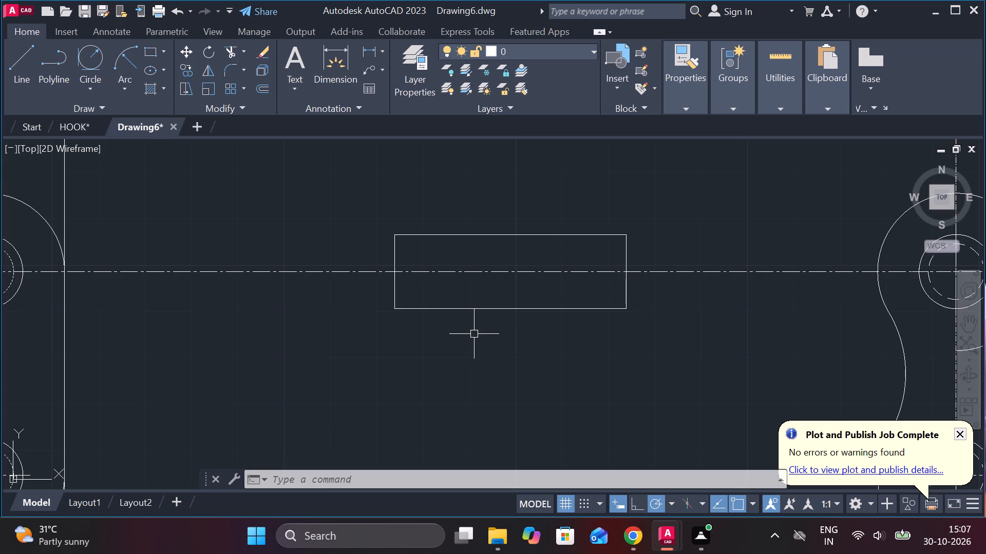
click(395, 257)
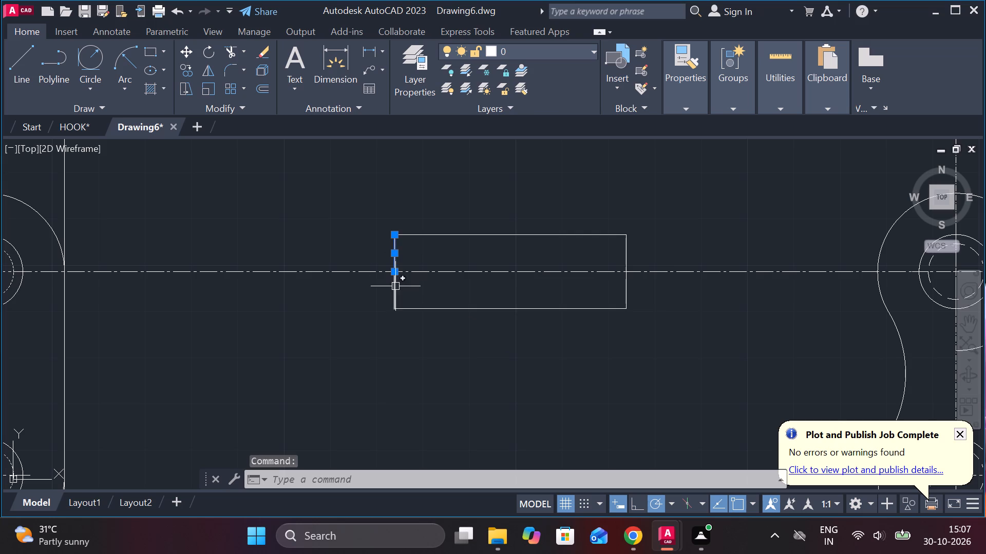
click(395, 287)
key(l)
key(BackSpace)
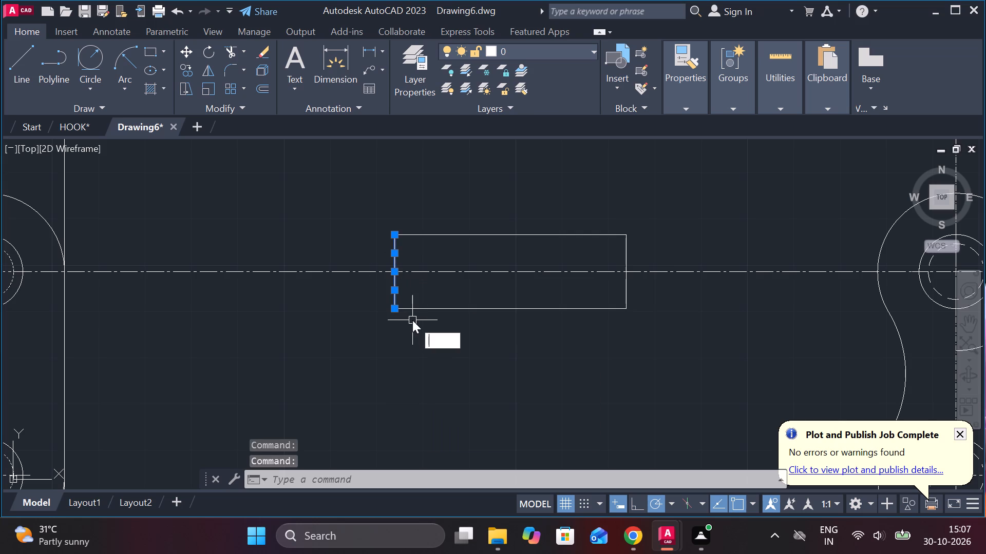
key(j)
key(Return)
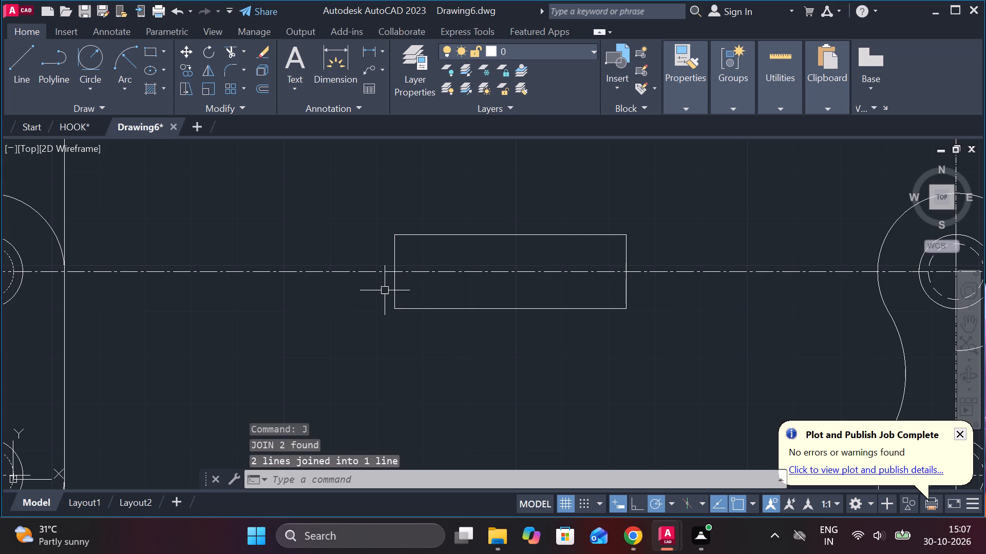
Offset the rectangle's left edge outward by 4, and offset that copy outward by another 4.
click(396, 289)
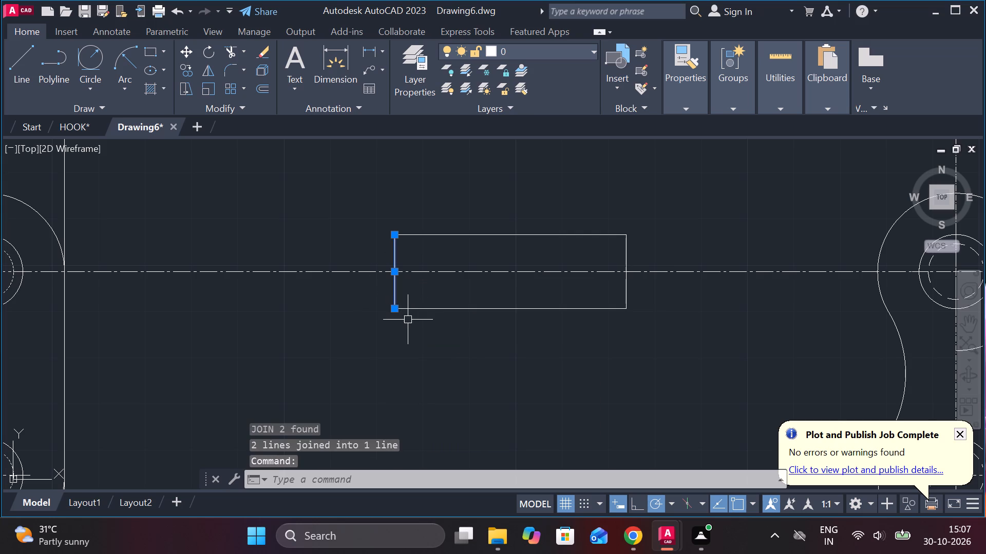
key(o)
key(Return)
key(Return)
text(4)
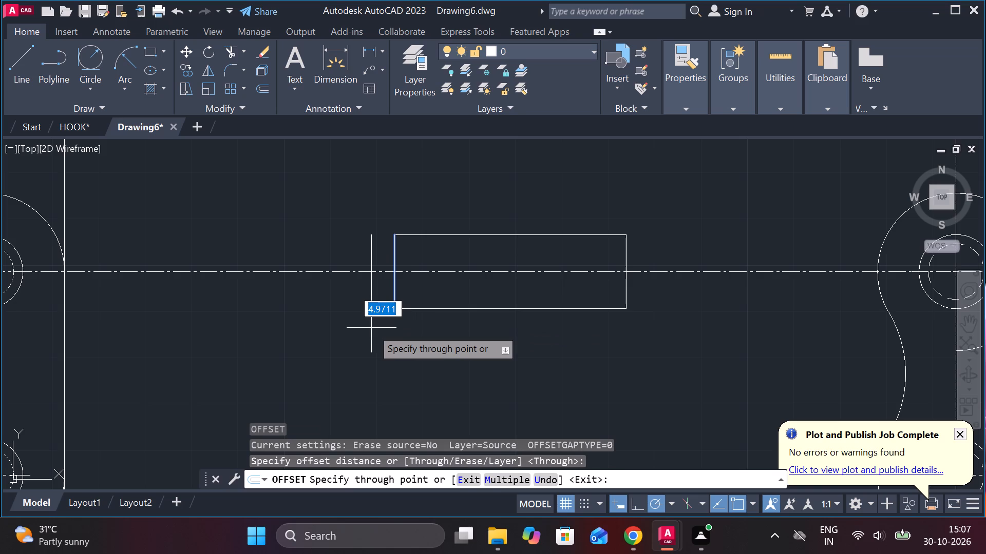
key(space)
click(374, 300)
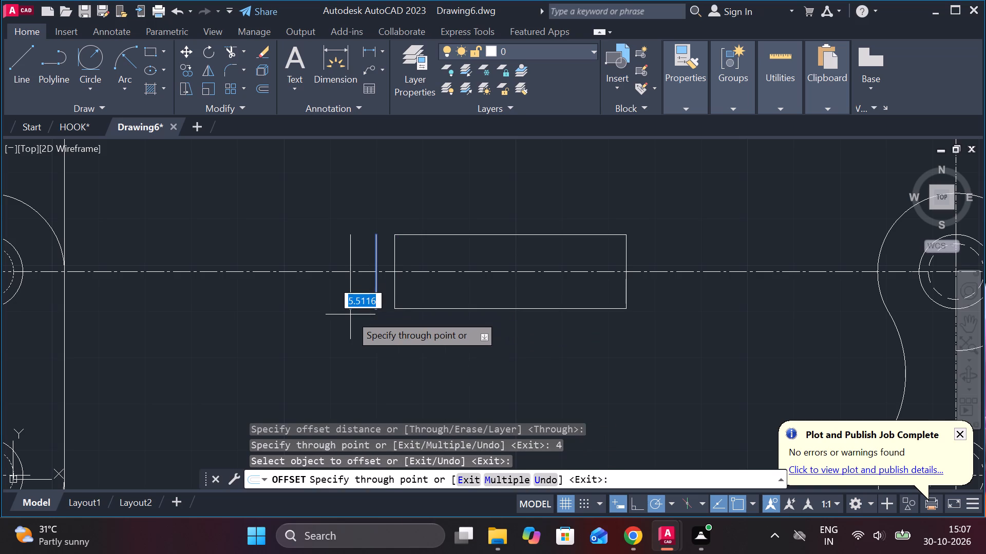
text(4)
key(space)
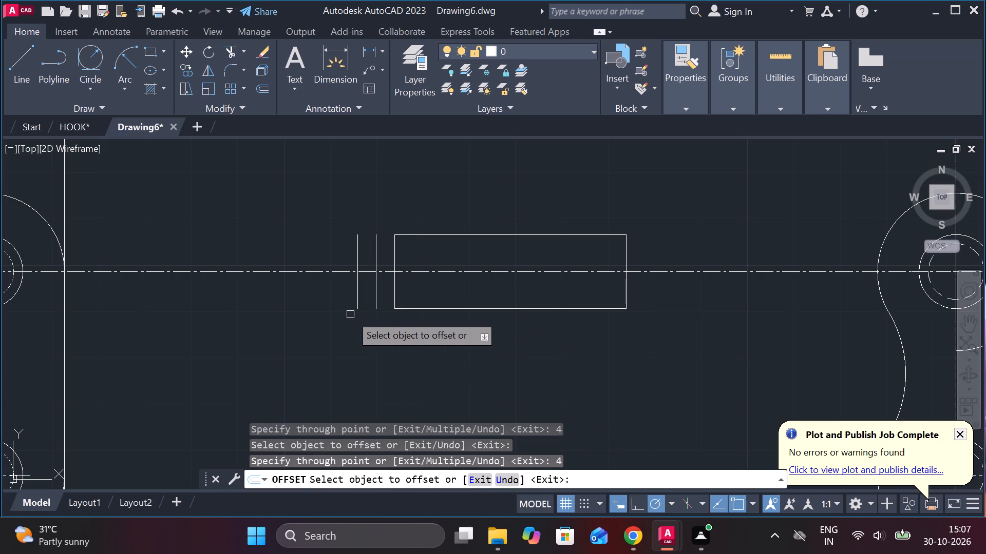
Offset the rectangle's right edge outward by 4, and offset that copy outward by another 4.
middle_drag(446, 324, 428, 331)
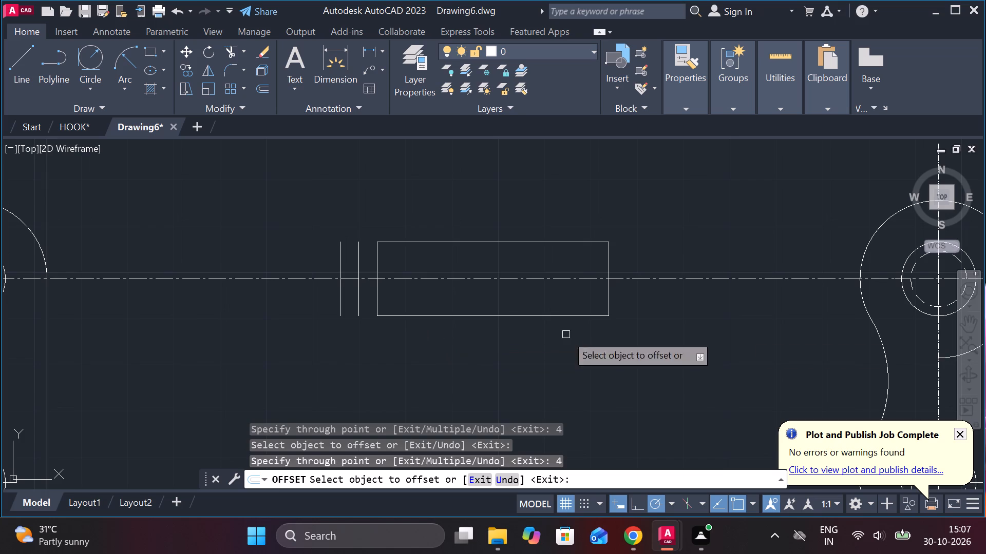
click(606, 268)
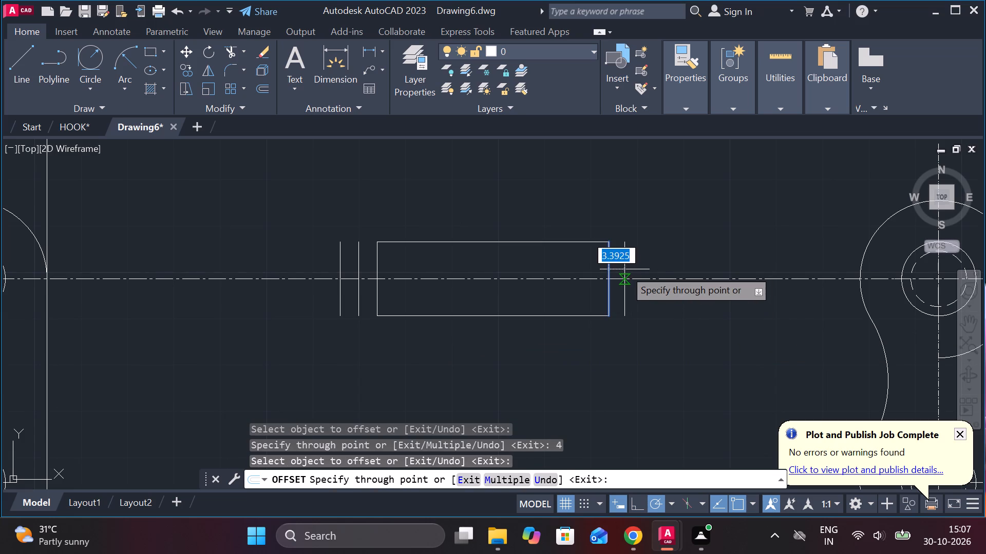
text(4)
key(space)
click(627, 268)
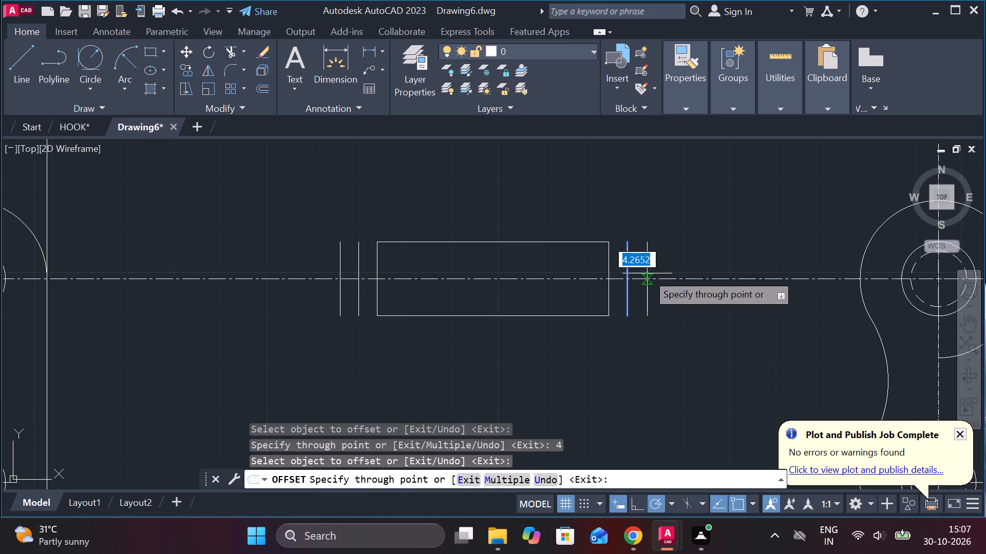
text(4)
key(space)
scroll(564, 324, down, 1)
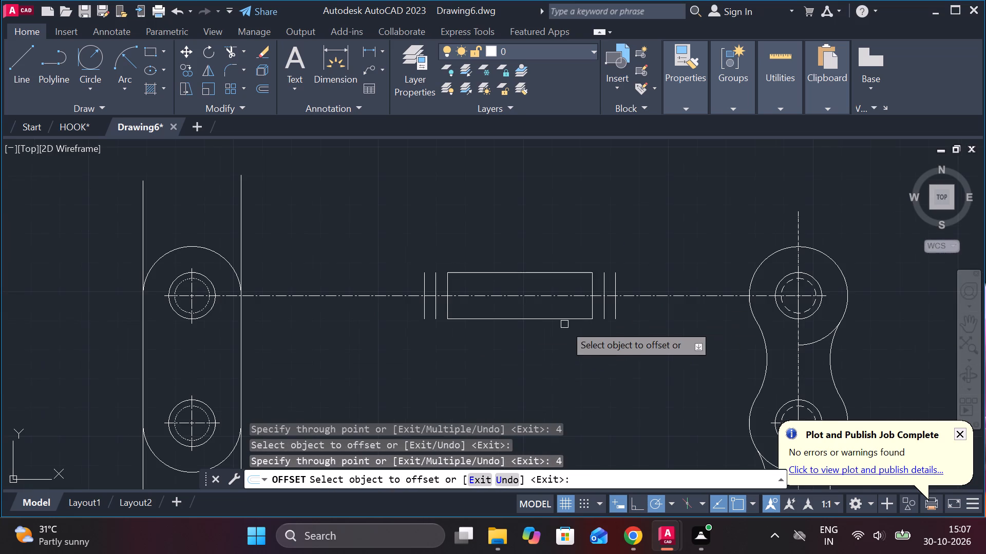
key(Escape)
Draw horizontal projection lines from the bottom and top of the curved view's top link circle leftward past the rectangle's outer offset lines.
key(l)
key(Return)
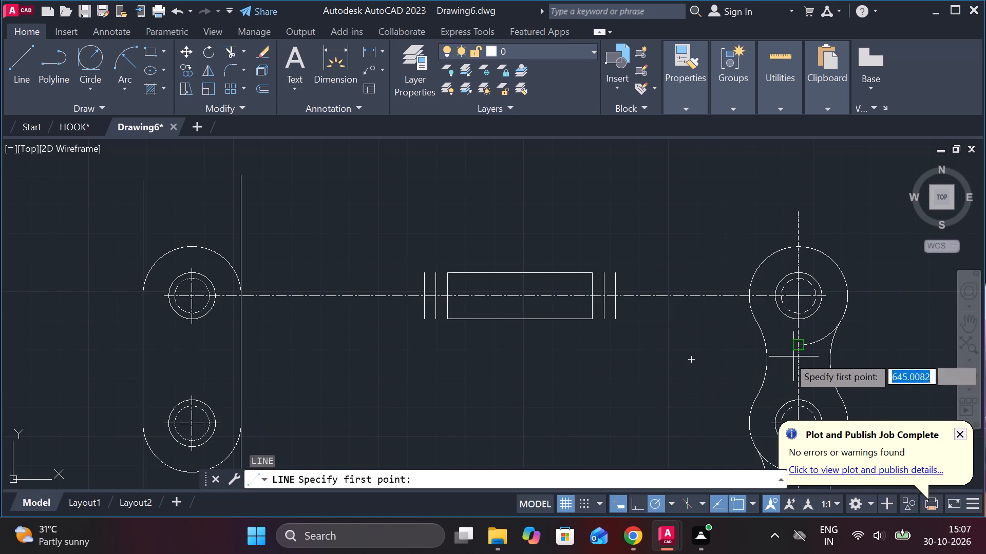
click(801, 352)
scroll(734, 349, up, 1)
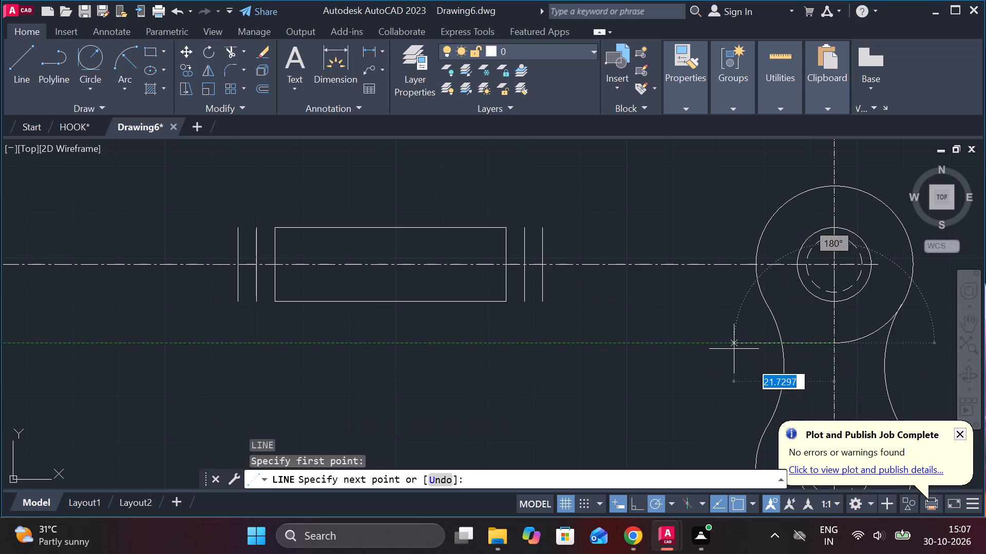
scroll(593, 358, down, 1)
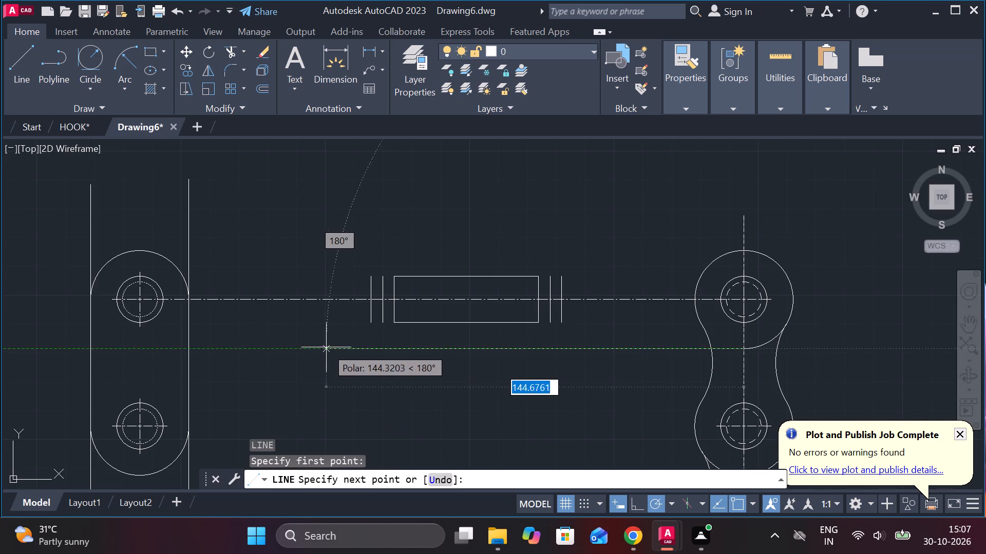
click(314, 345)
key(Escape)
key(space)
click(743, 250)
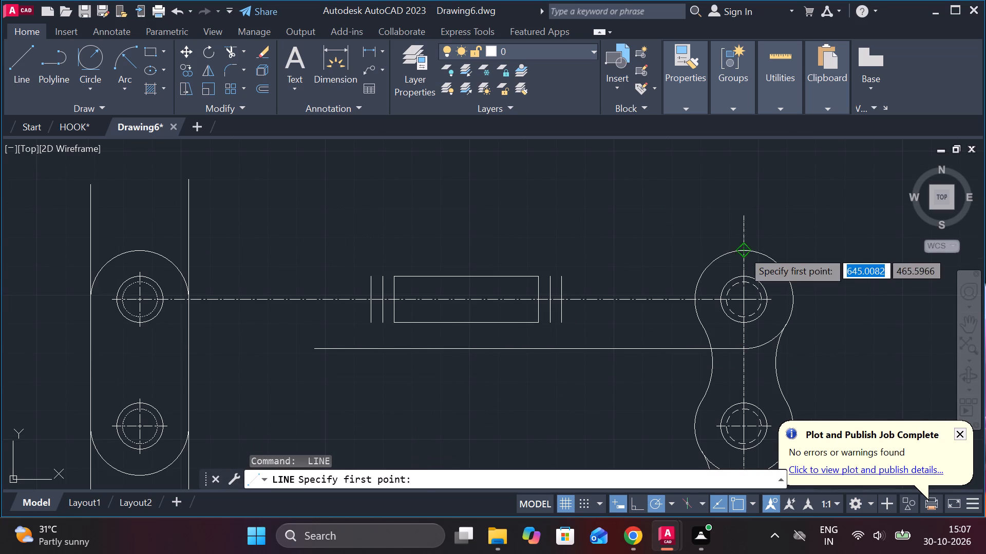
click(306, 245)
key(Escape)
middle_drag(370, 277, 374, 279)
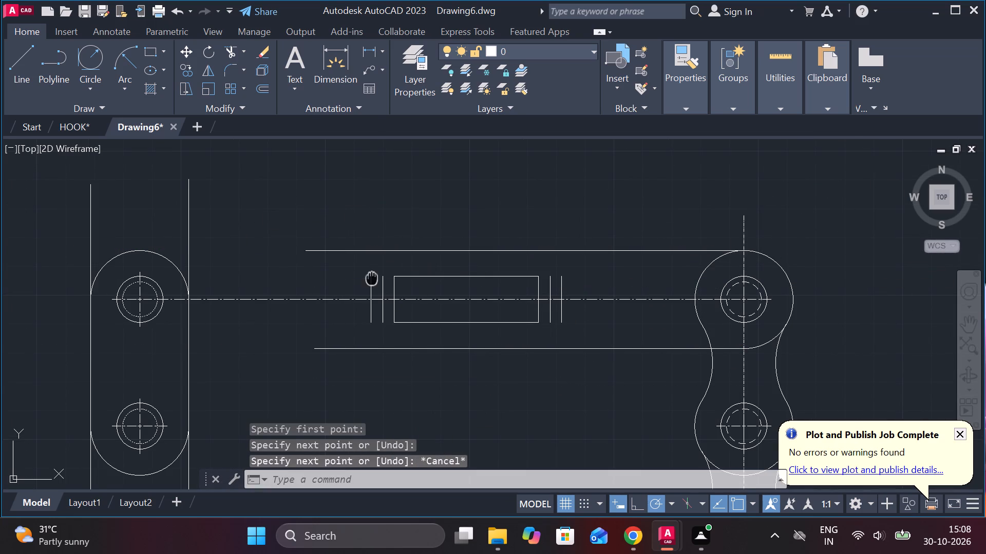
middle_drag(374, 279, 378, 280)
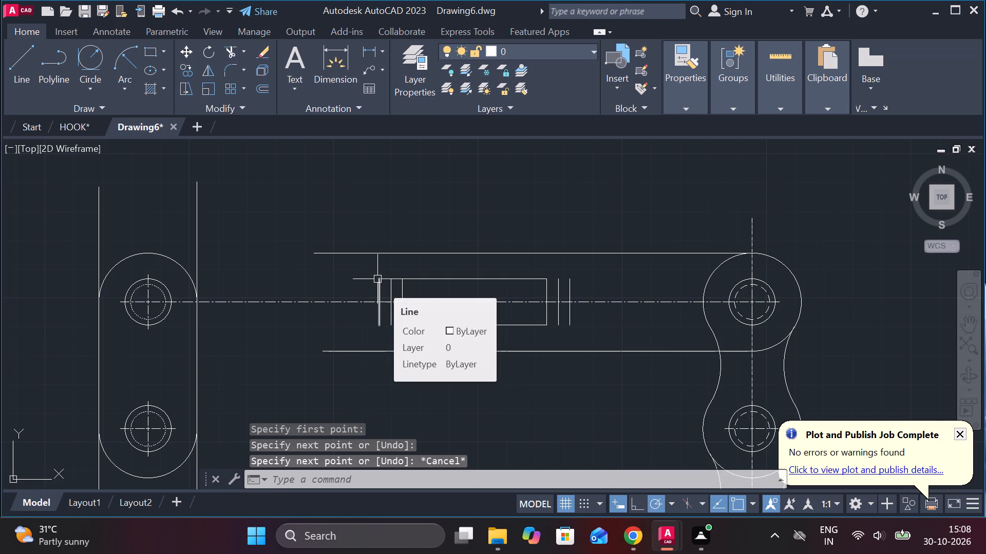
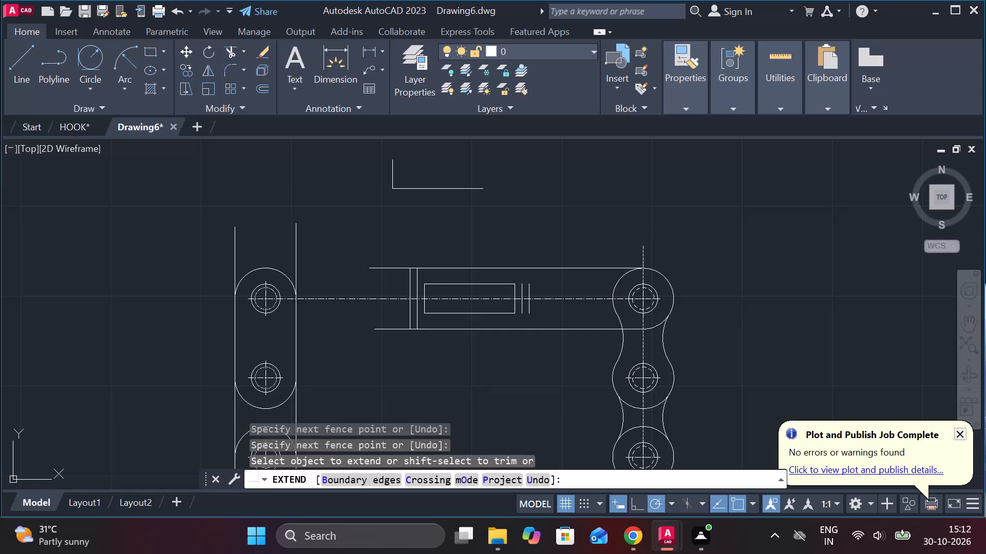
Draw a line from the top of the inner left offset line 20 up, 4 right, and down to the rectangle's upper-left corner.
scroll(593, 185, up, 2)
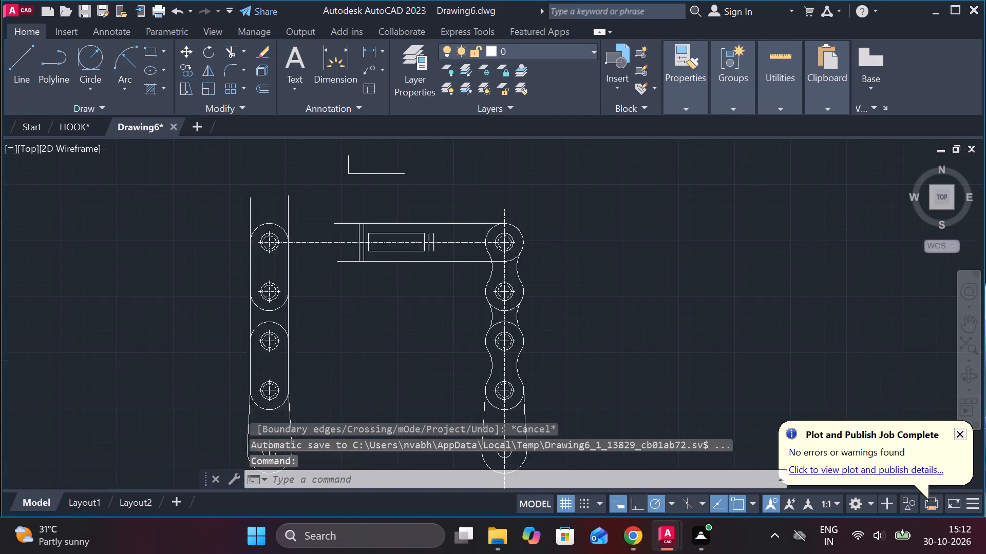
middle_drag(419, 221, 527, 197)
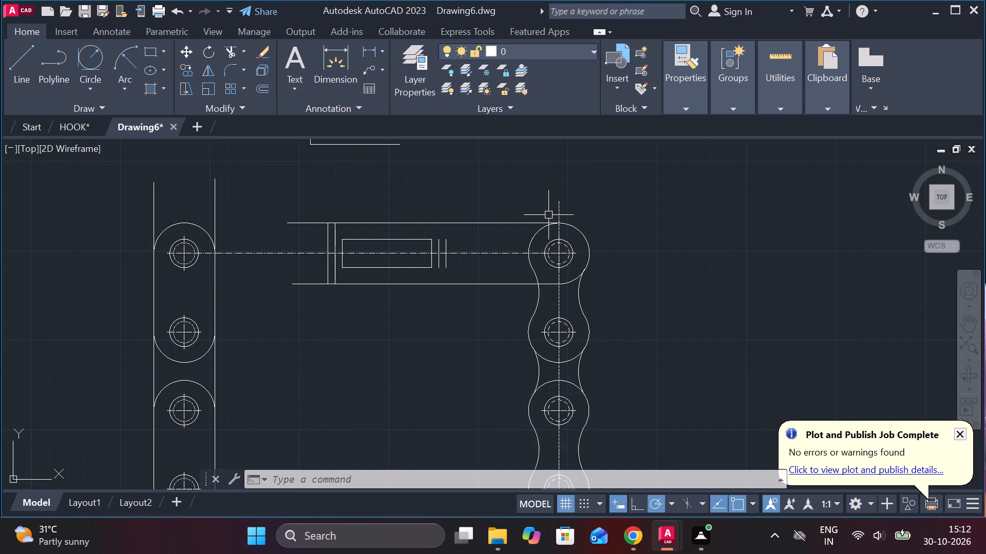
middle_drag(324, 316, 334, 319)
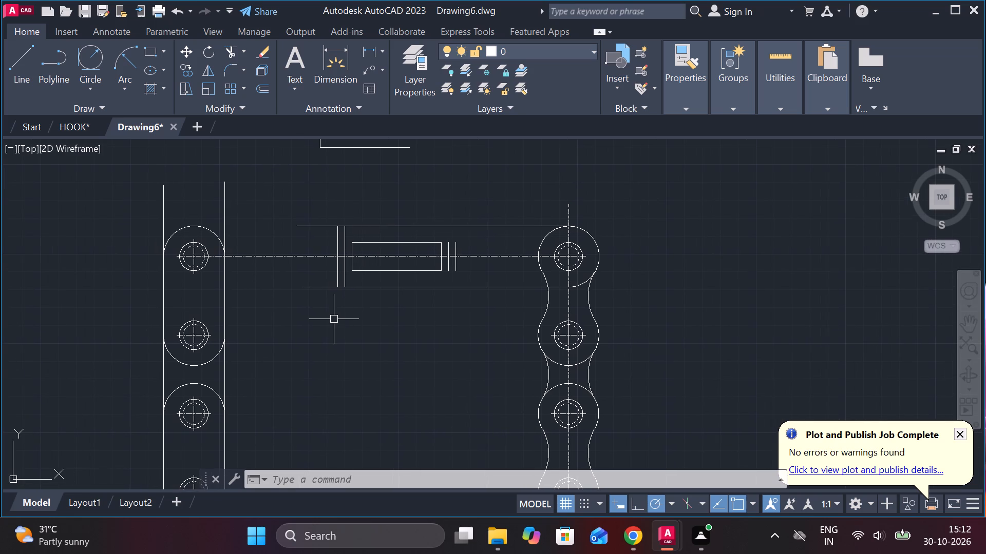
scroll(345, 231, up, 1)
click(342, 240)
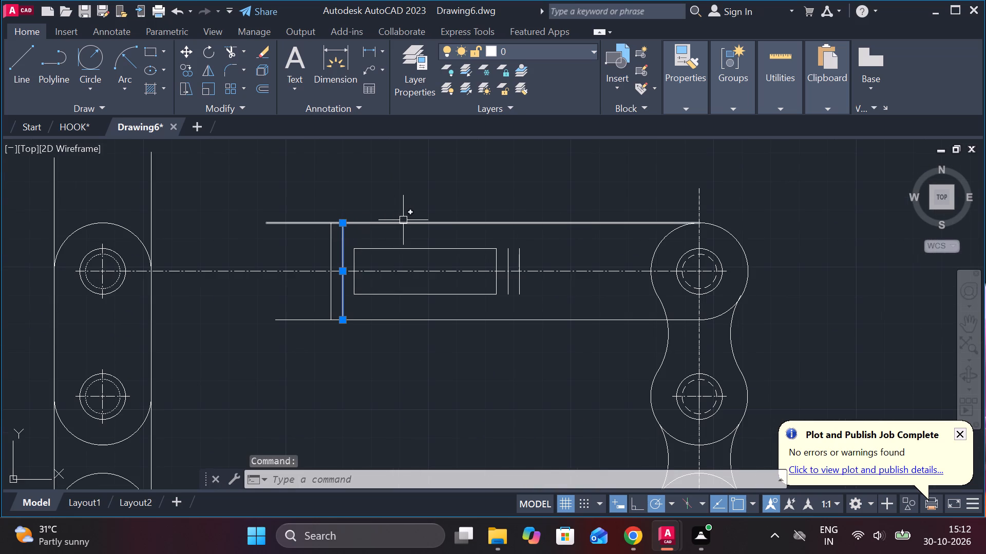
key(l)
key(Return)
click(342, 222)
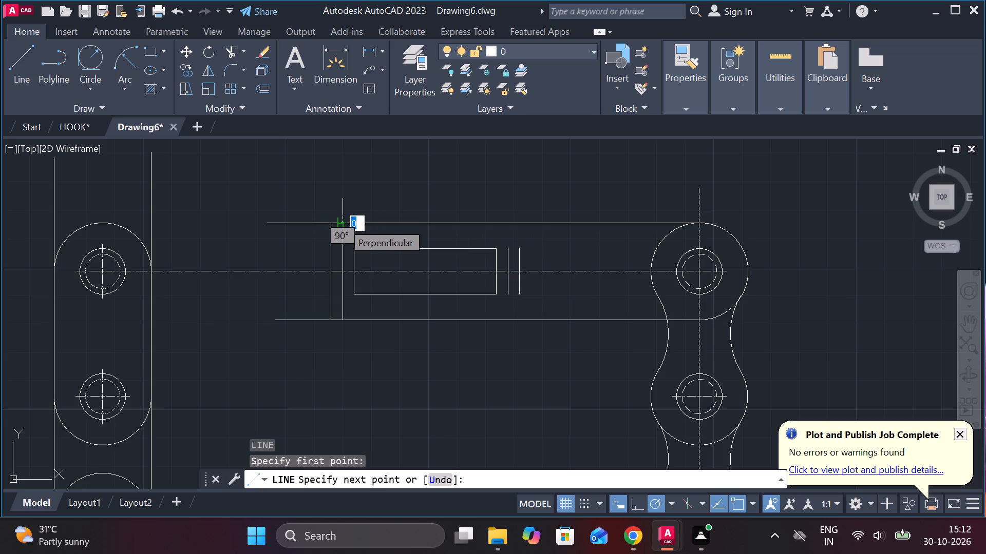
middle_drag(365, 199, 365, 203)
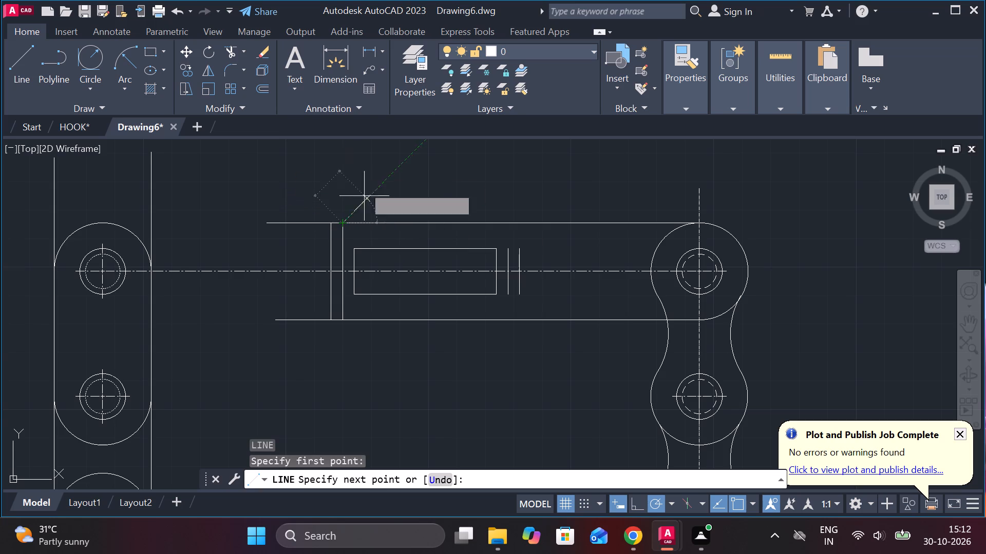
middle_drag(365, 203, 365, 205)
text(20)
key(Return)
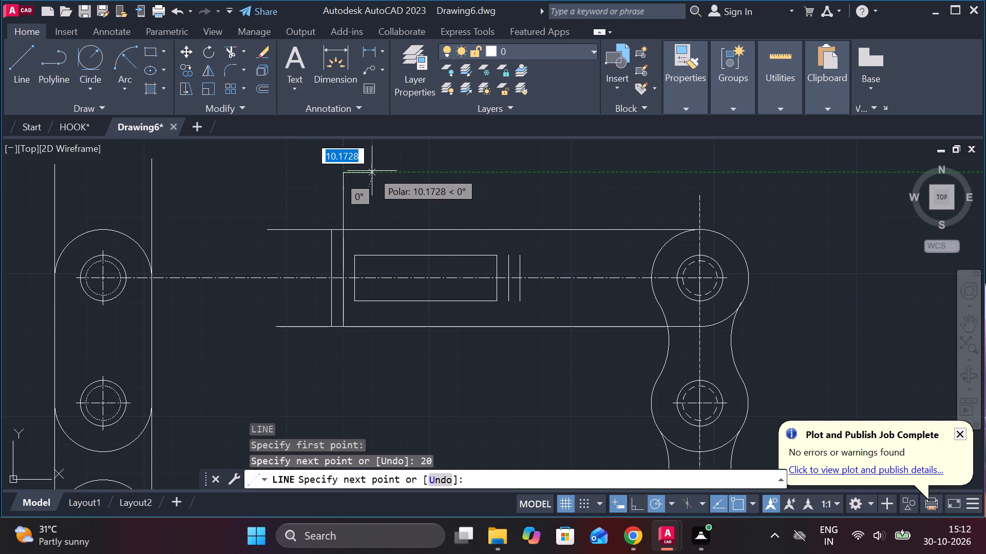
text(4)
key(space)
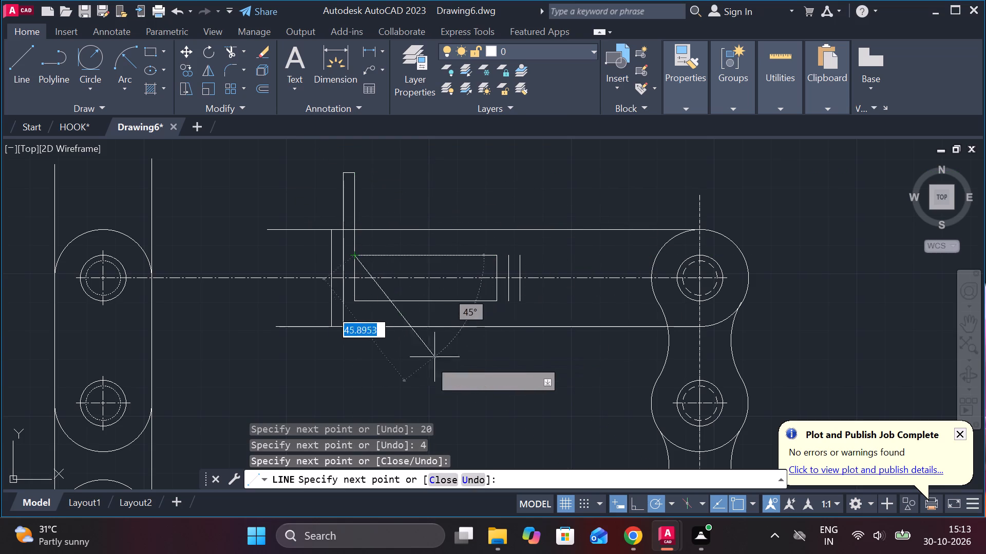
key(Escape)
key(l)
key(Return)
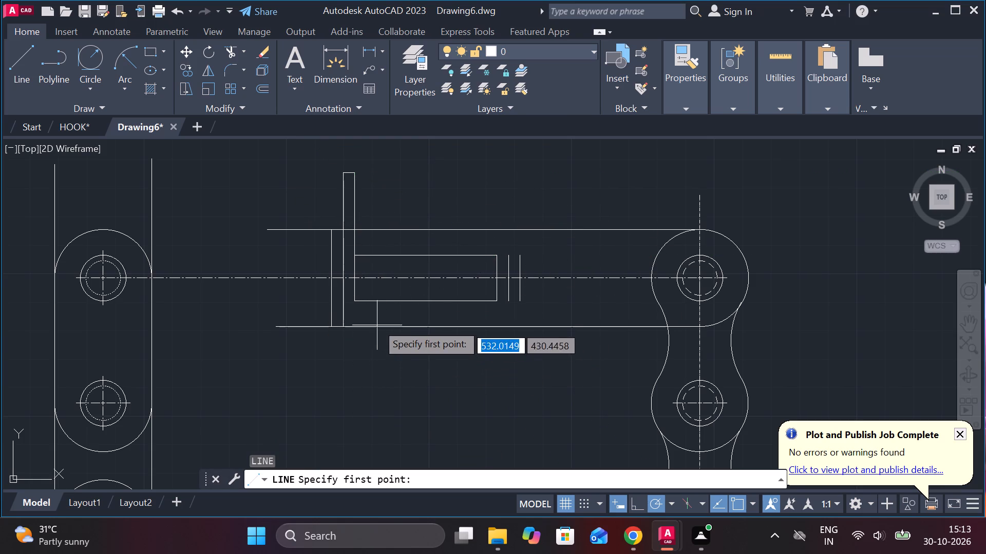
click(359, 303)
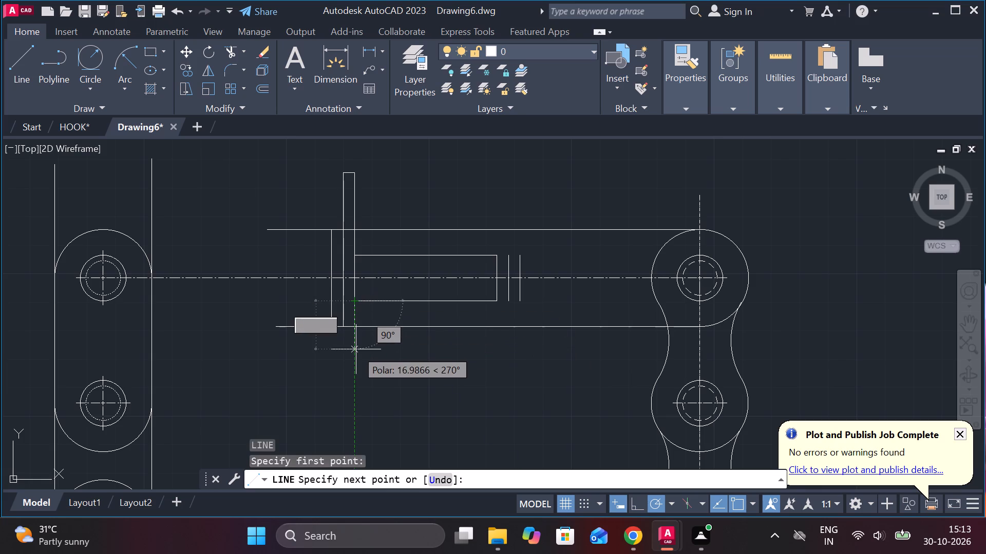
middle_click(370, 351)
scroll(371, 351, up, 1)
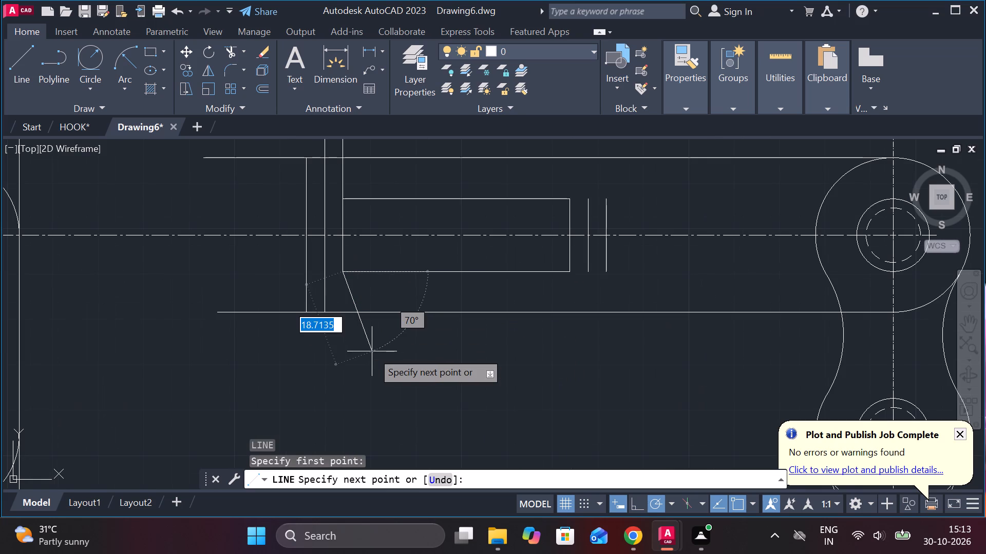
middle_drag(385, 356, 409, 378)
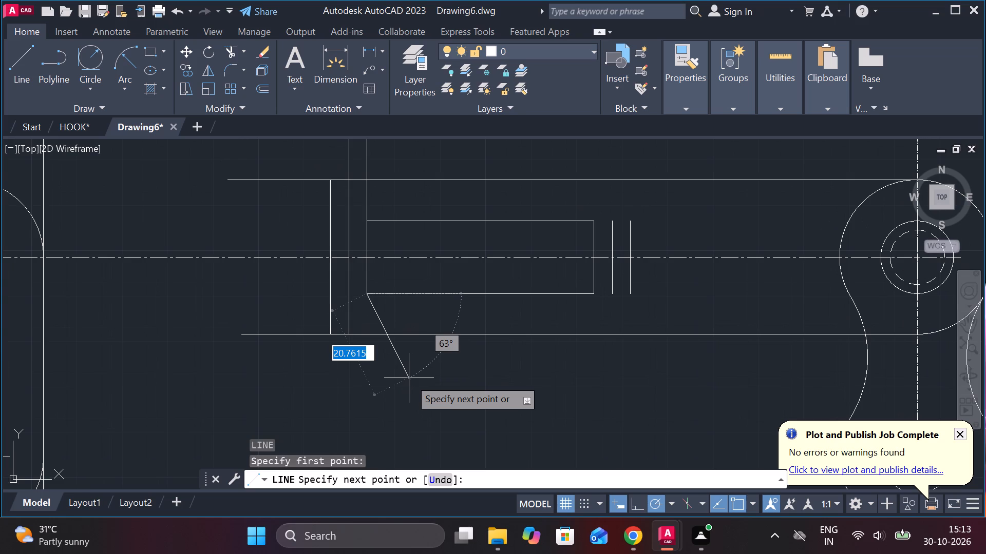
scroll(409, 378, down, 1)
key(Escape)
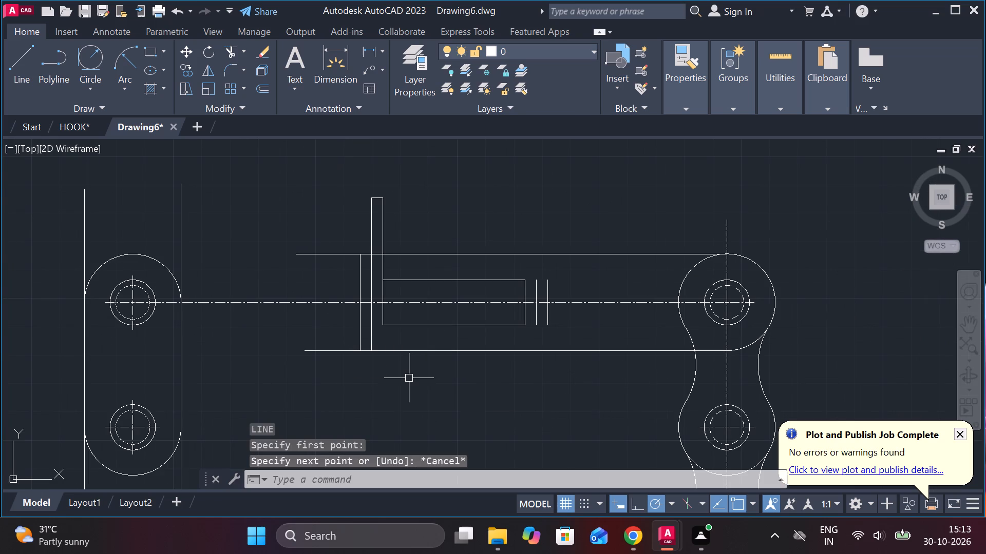
Trim both projection lines beyond the outermost left offset line, and trim the upper one between the tall narrow plate's sides.
text(TR)
key(space)
click(347, 251)
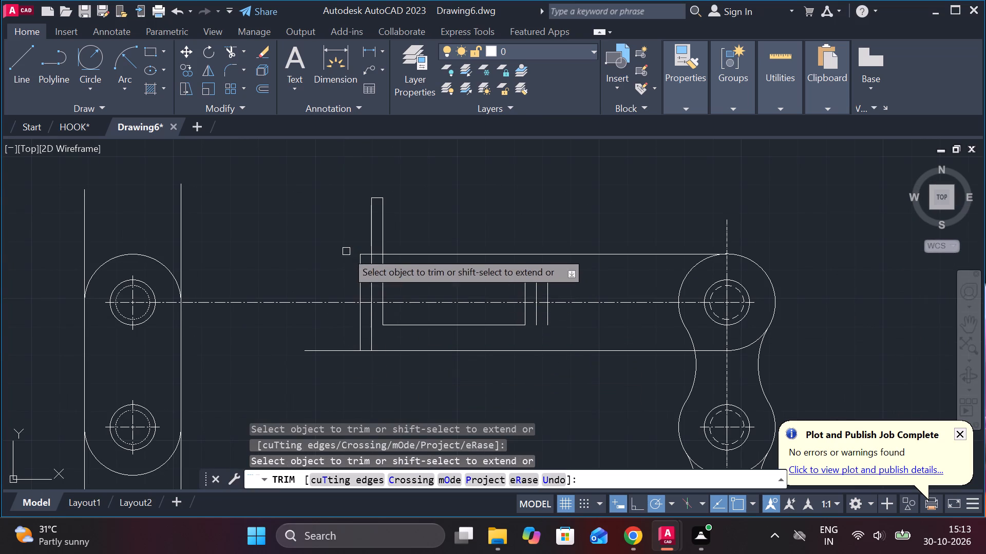
click(342, 348)
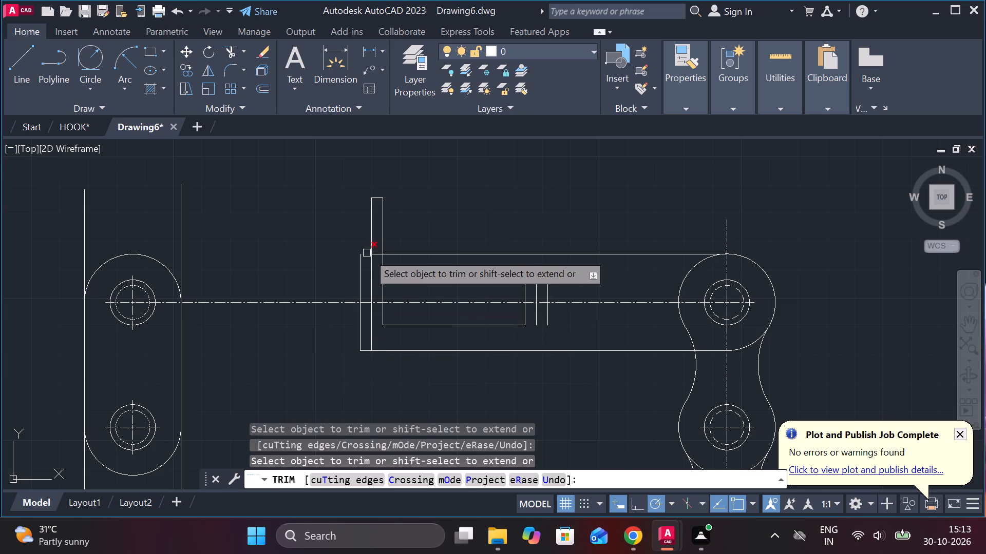
click(378, 254)
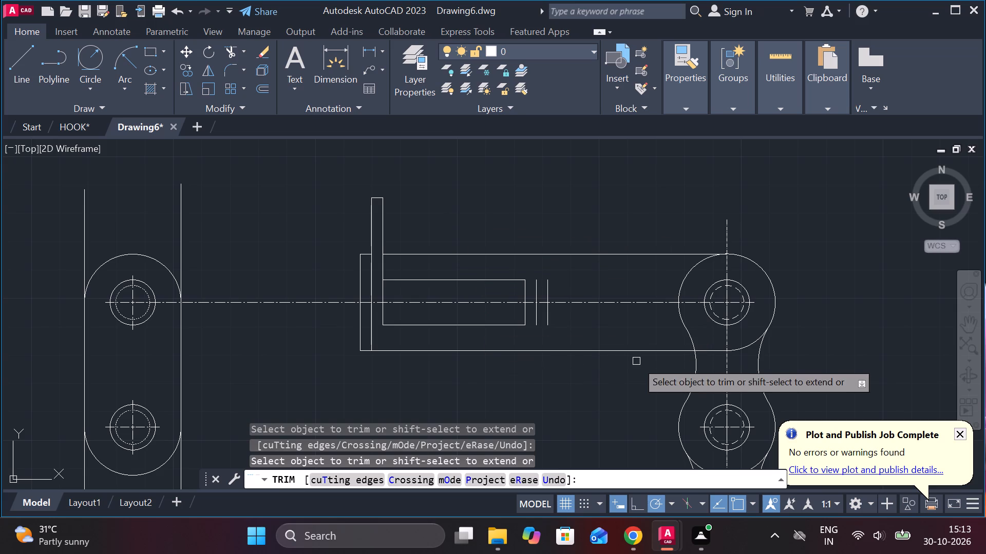
middle_drag(448, 371, 452, 352)
key(Escape)
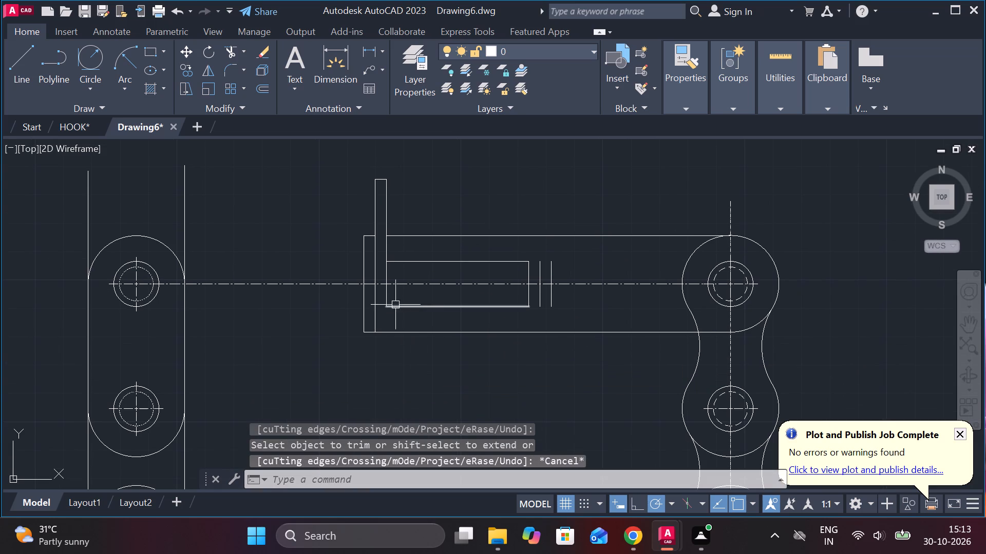
Extend the rectangle's left edge down to the lower projection line.
text(EX)
key(space)
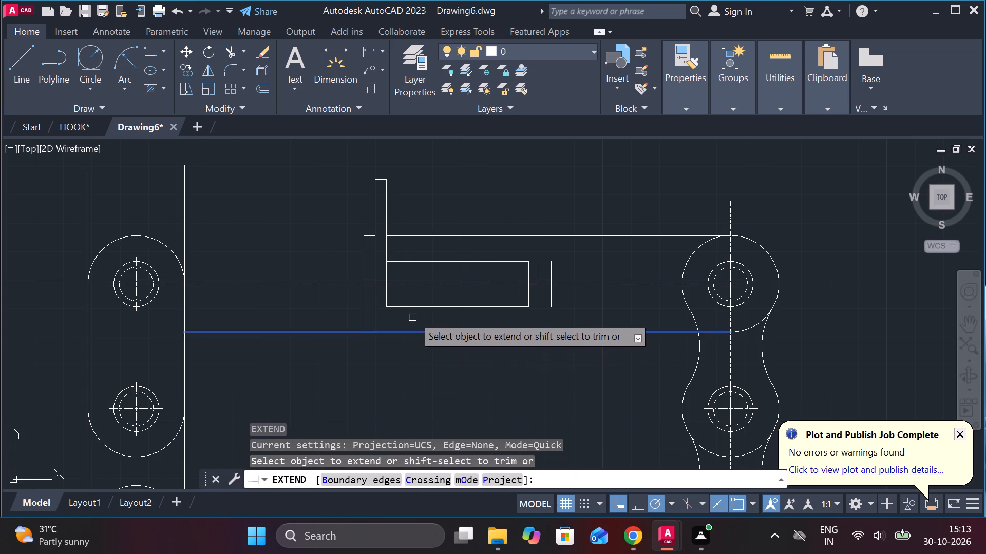
click(389, 300)
key(Escape)
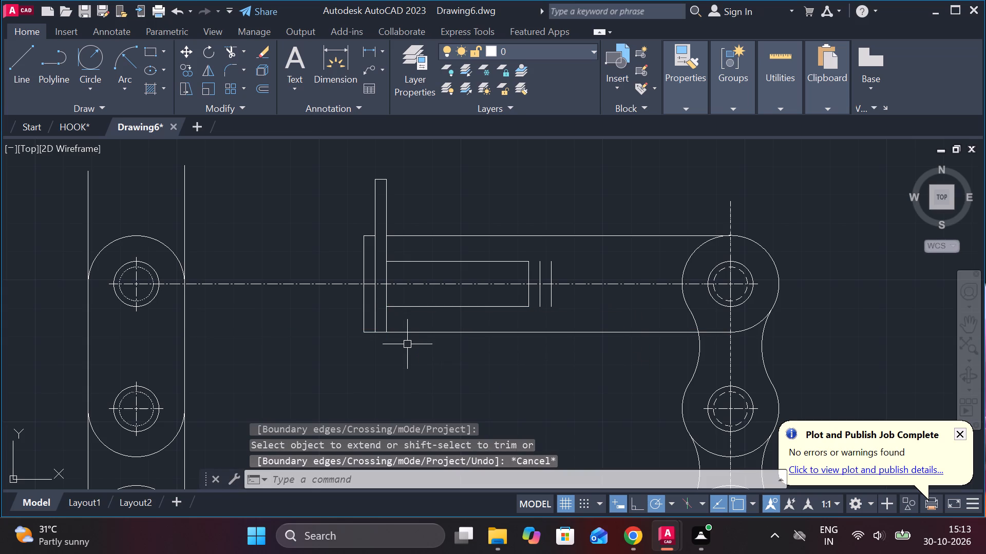
Trim away the lower projection line between the plate's bottom corner and the curved view's top link, including the pieces inside the link.
text(TR)
key(space)
click(408, 333)
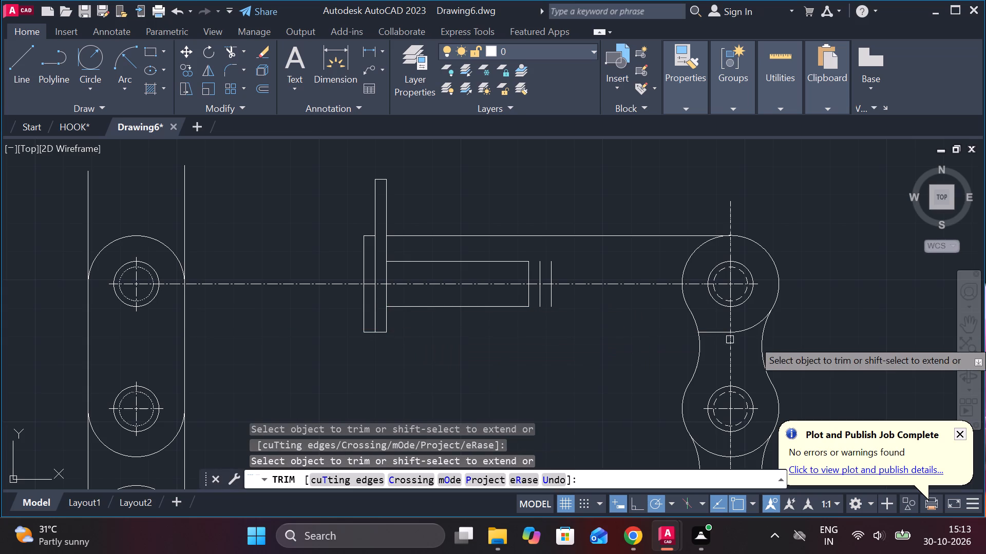
click(710, 333)
click(738, 333)
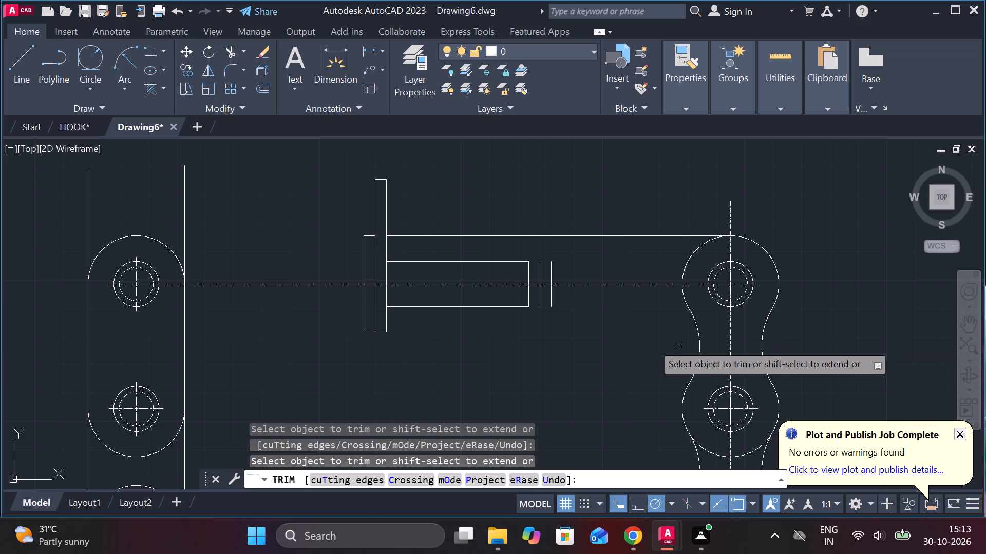
middle_click(480, 350)
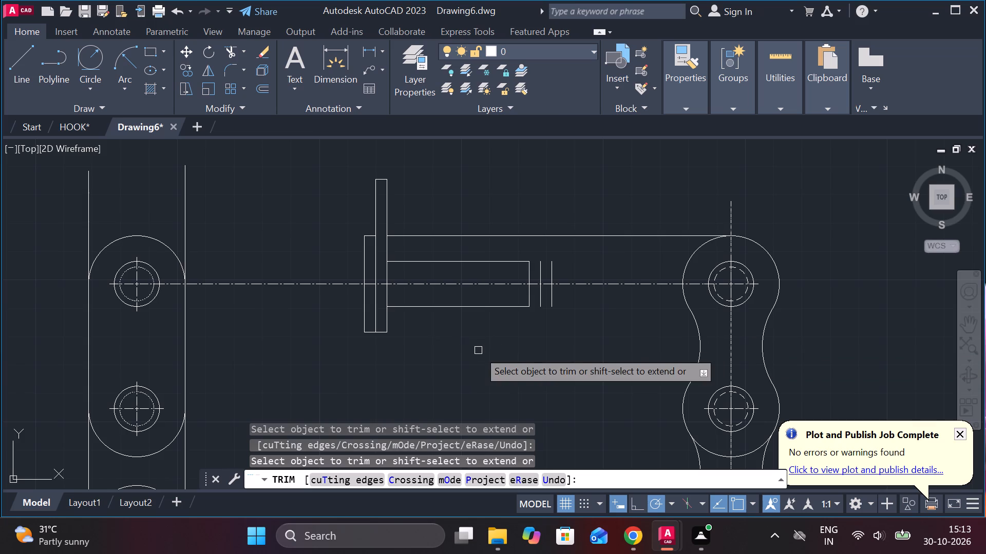
key(Escape)
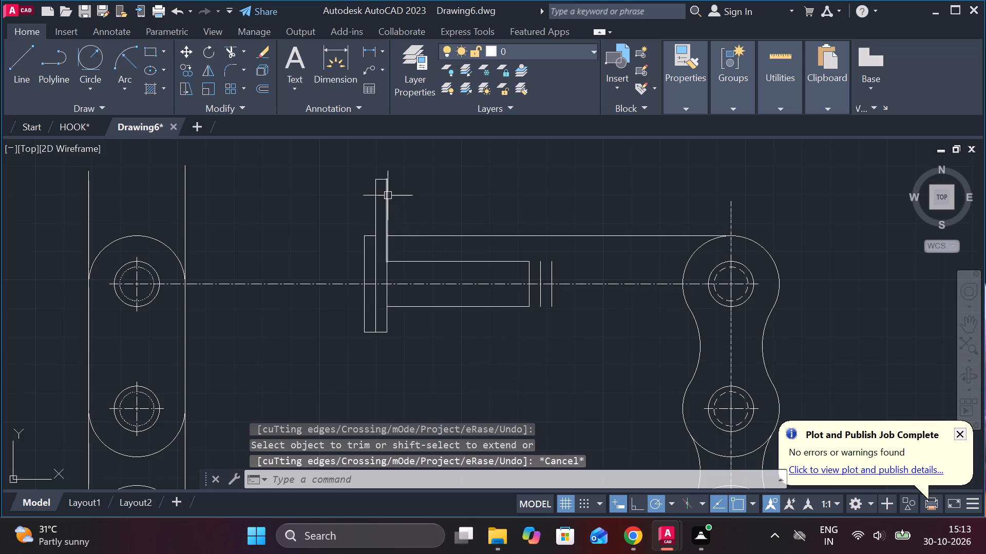
Erase the two offset lines beyond the rectangle's right edge.
click(542, 265)
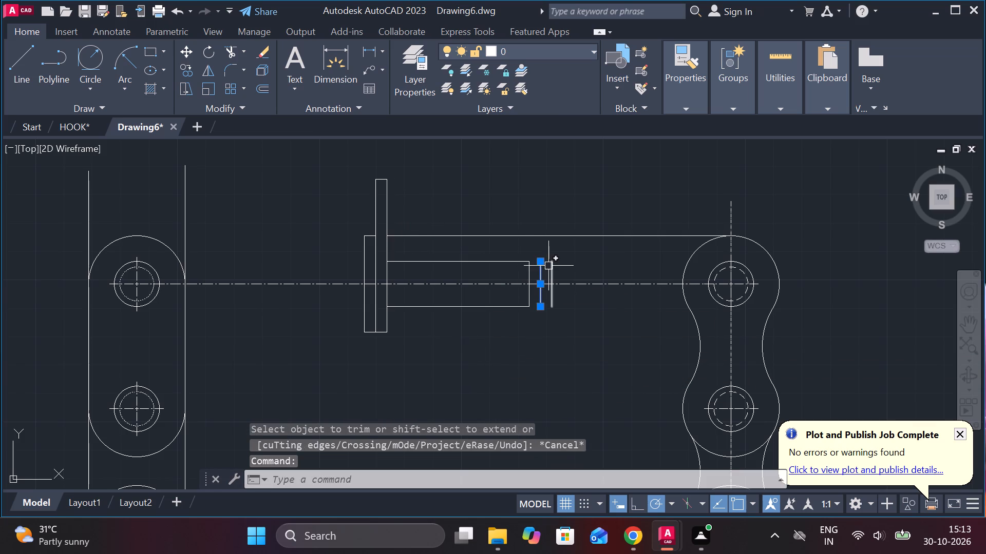
click(548, 266)
text(E)
key(space)
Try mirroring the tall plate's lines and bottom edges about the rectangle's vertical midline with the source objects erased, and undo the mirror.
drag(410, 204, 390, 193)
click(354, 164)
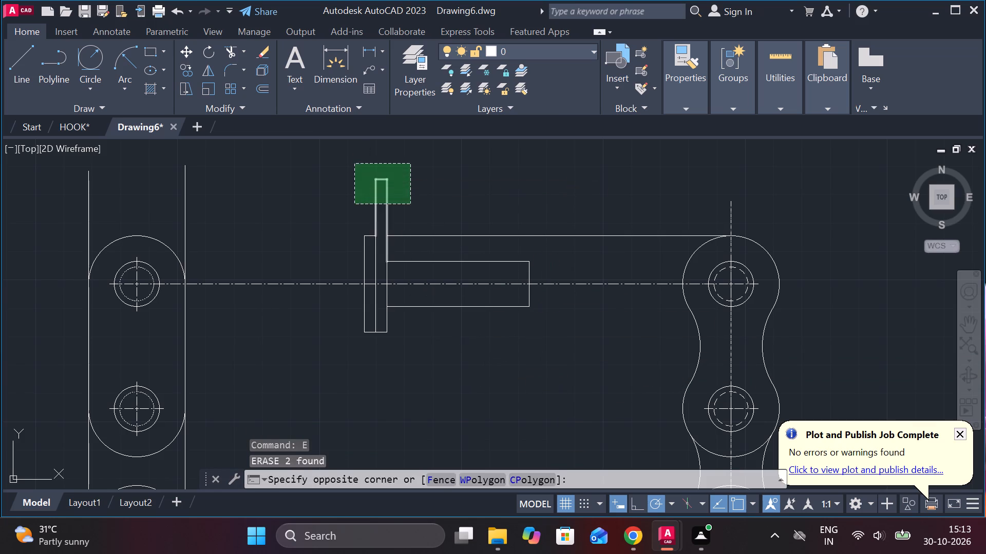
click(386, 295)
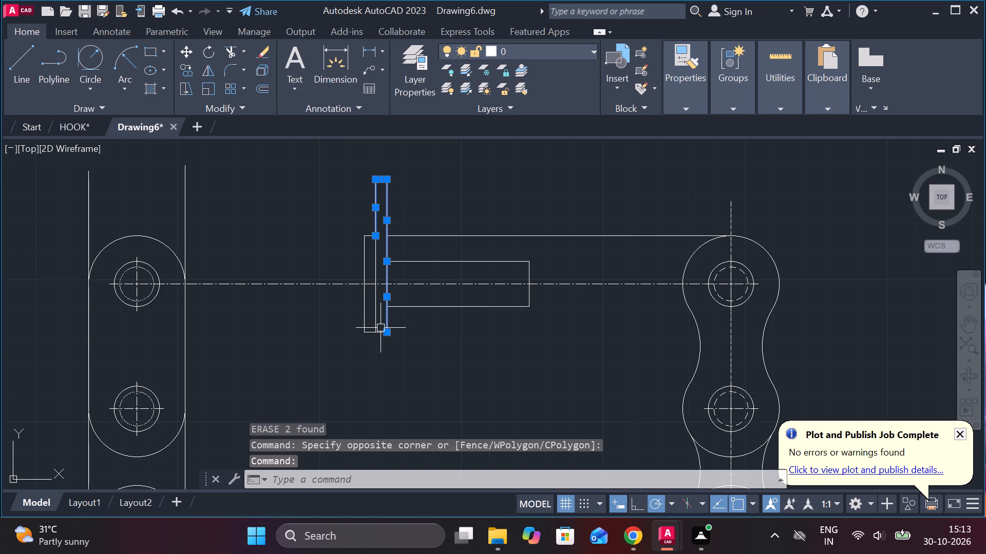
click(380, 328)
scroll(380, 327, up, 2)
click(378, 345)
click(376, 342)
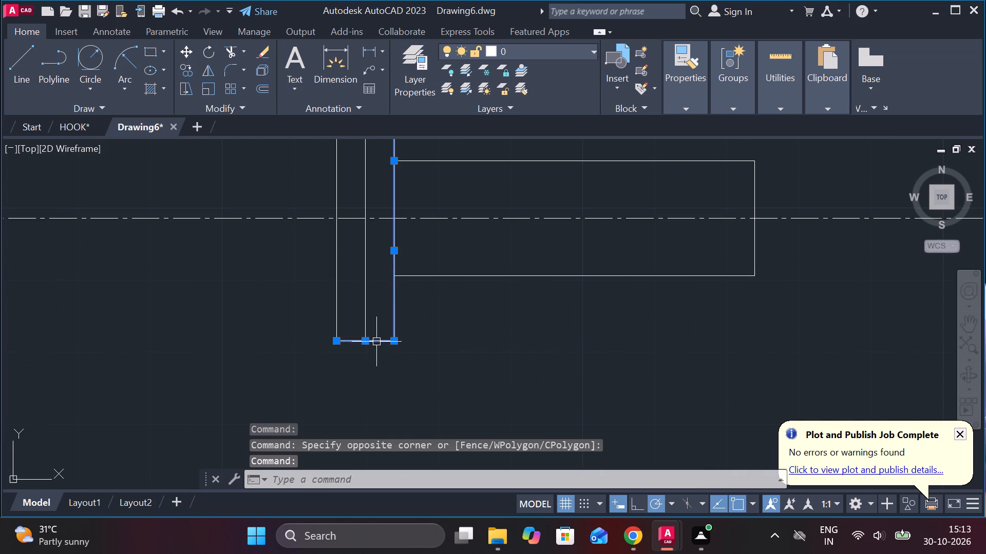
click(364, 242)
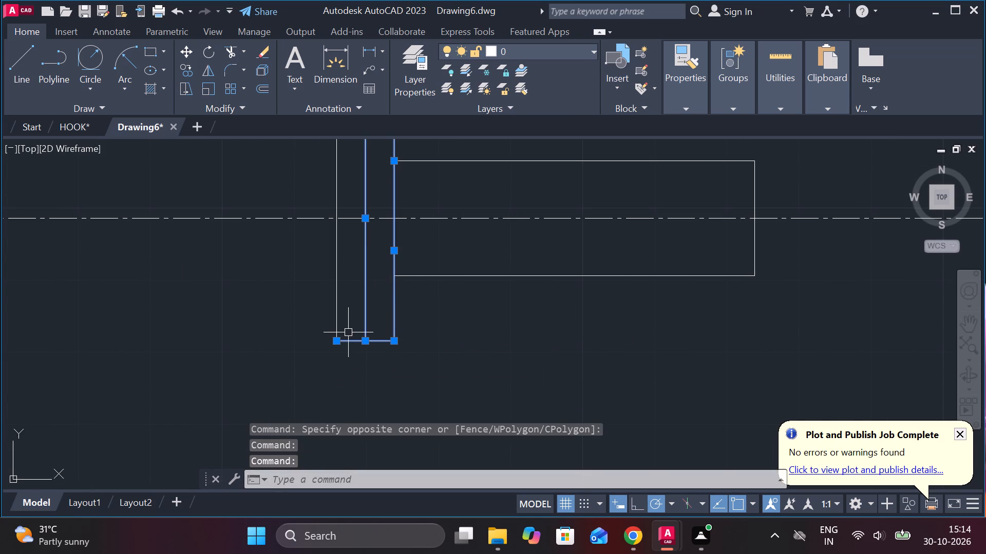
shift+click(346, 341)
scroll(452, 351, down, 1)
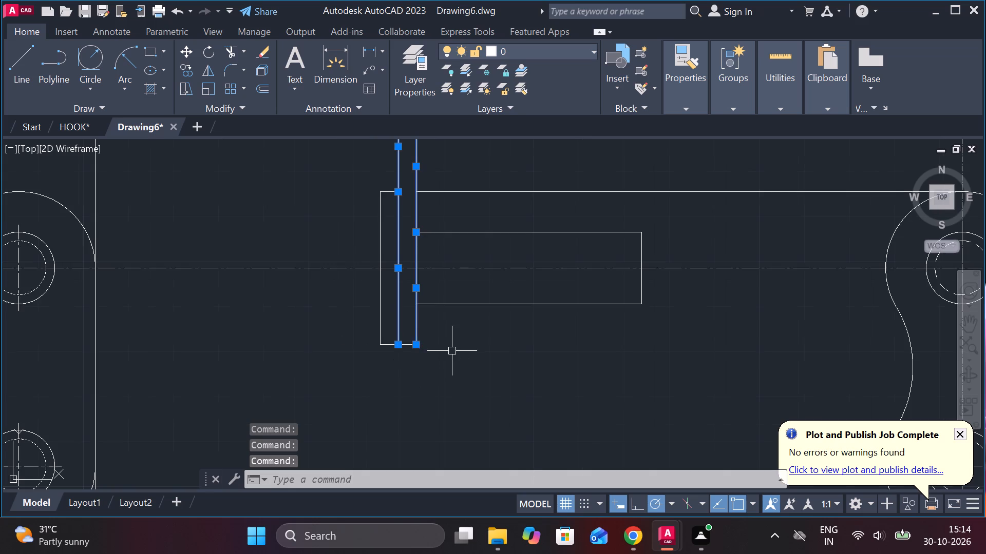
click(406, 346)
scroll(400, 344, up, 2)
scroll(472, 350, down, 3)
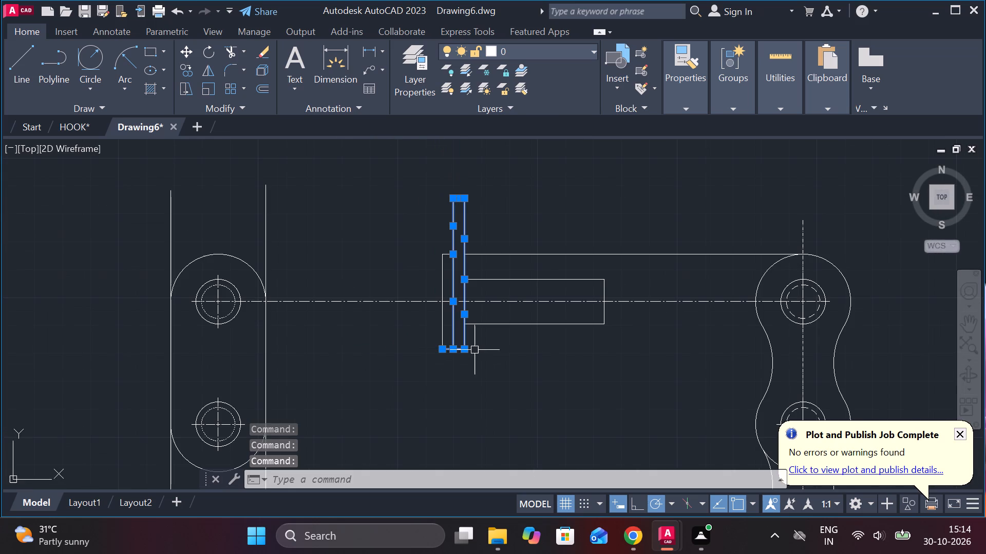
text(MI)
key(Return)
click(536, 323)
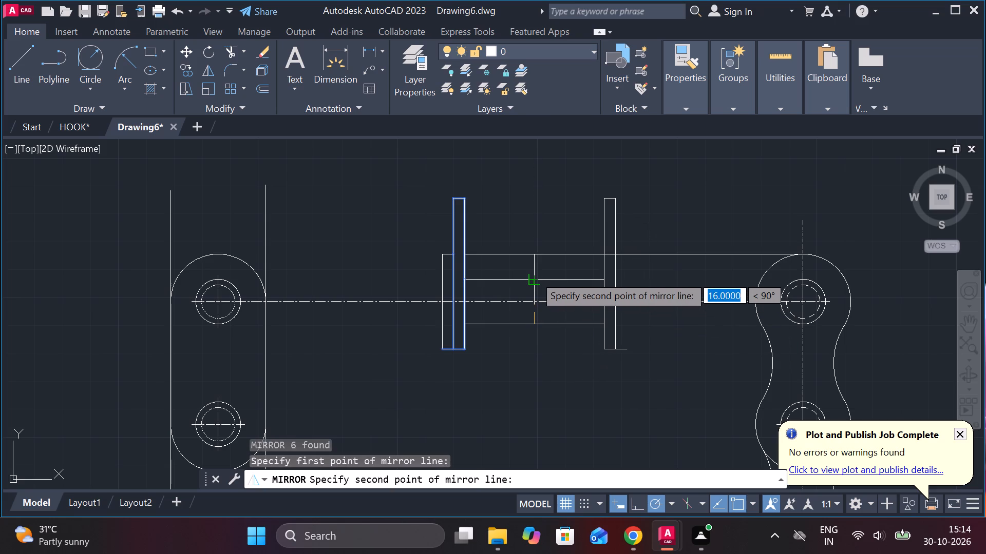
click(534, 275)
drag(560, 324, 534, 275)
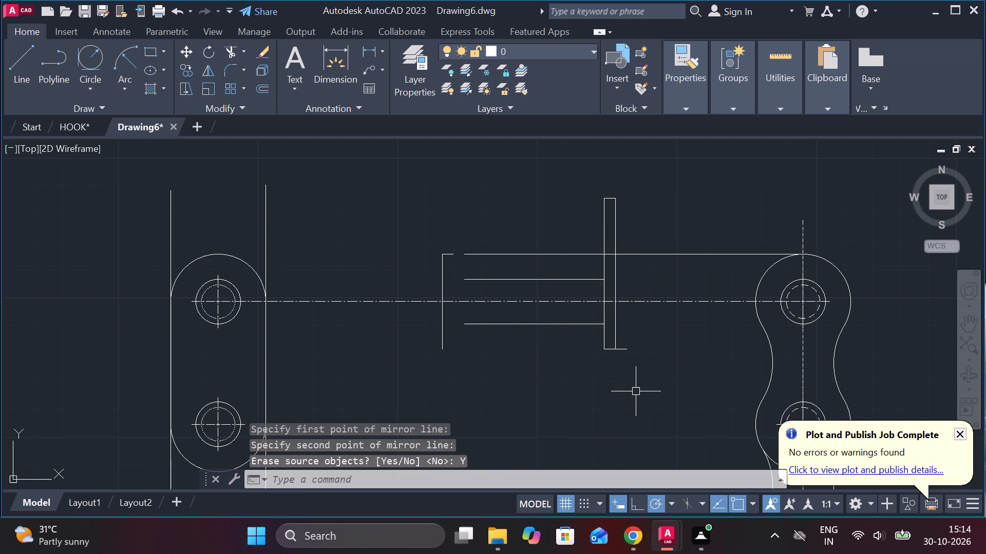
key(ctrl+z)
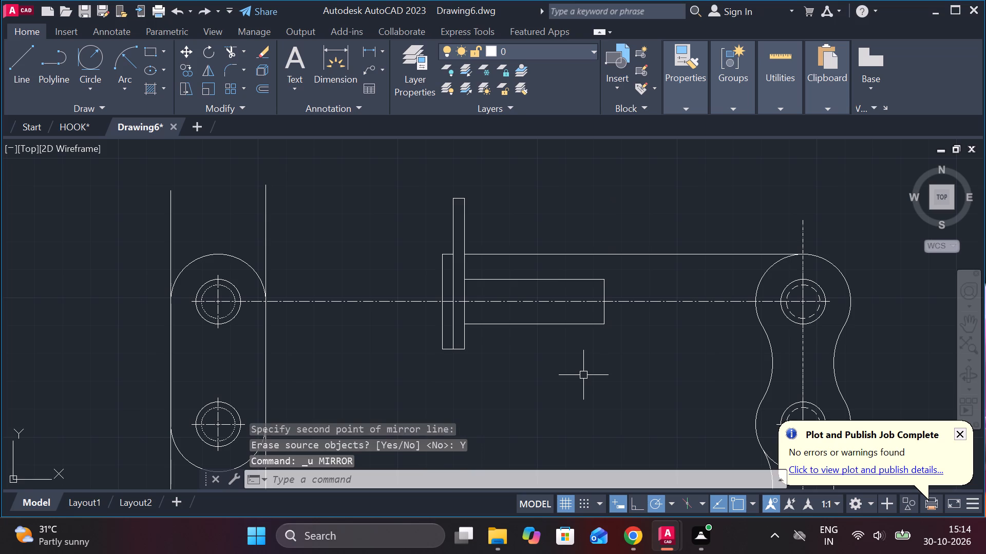
Trim away the upper projection line between the tall plate and the curved view's top link.
key(Escape)
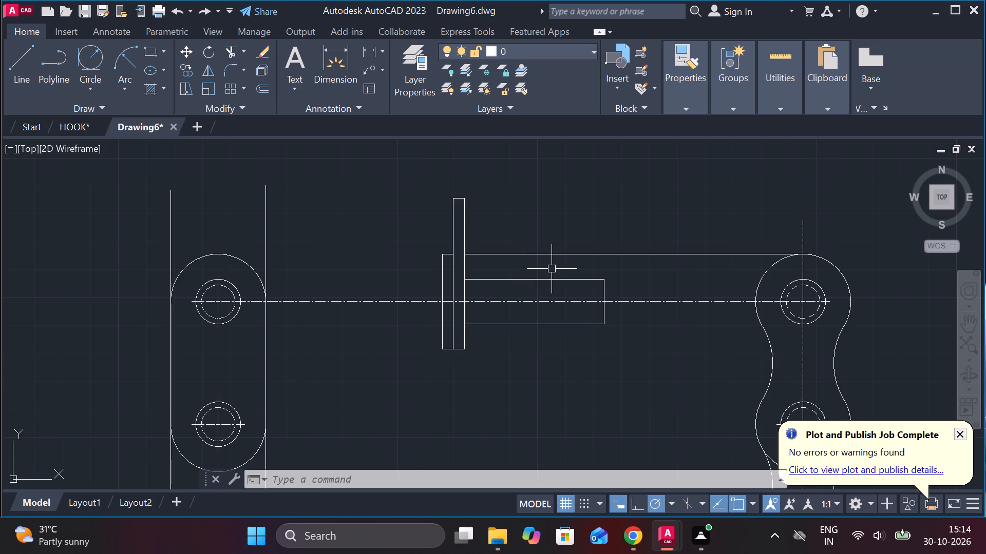
text(TR)
key(space)
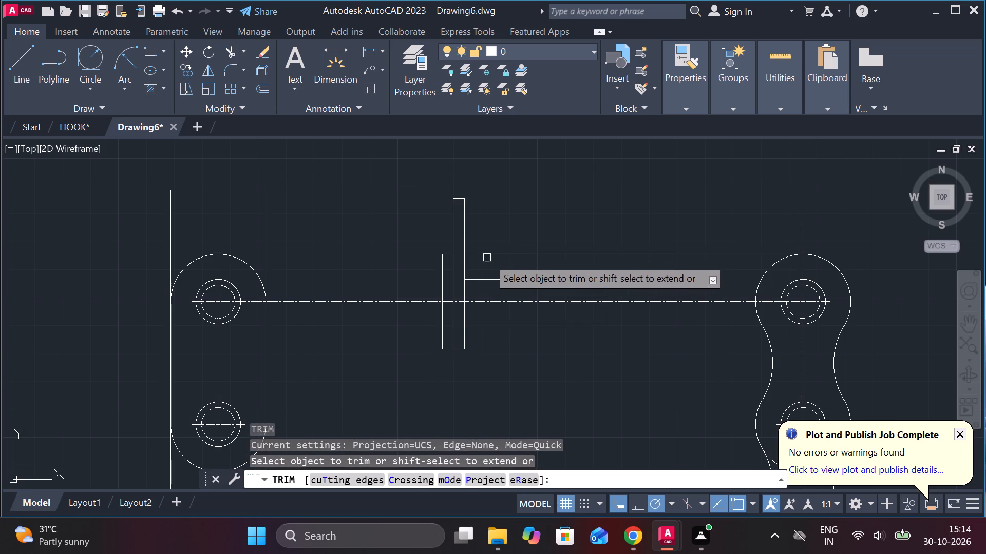
click(489, 260)
click(494, 247)
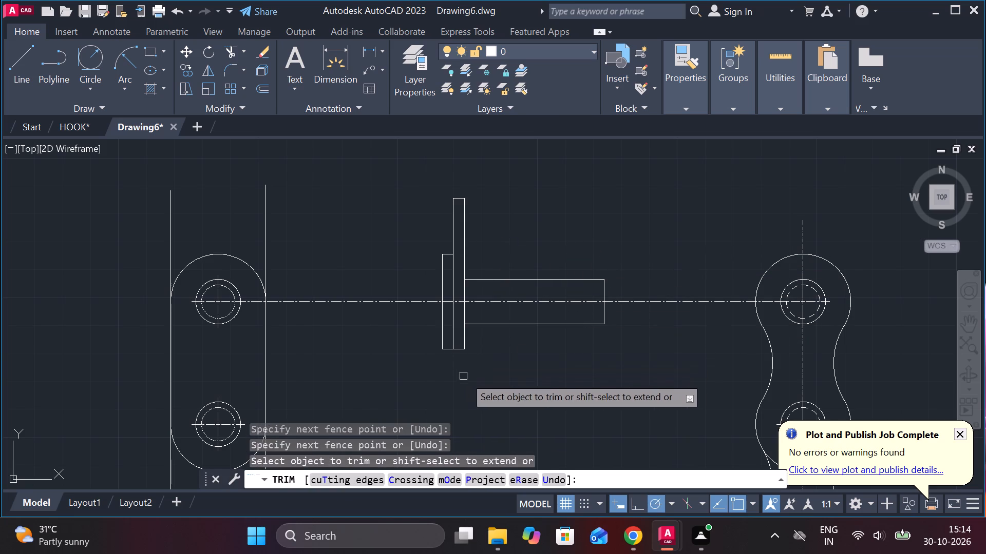
key(Escape)
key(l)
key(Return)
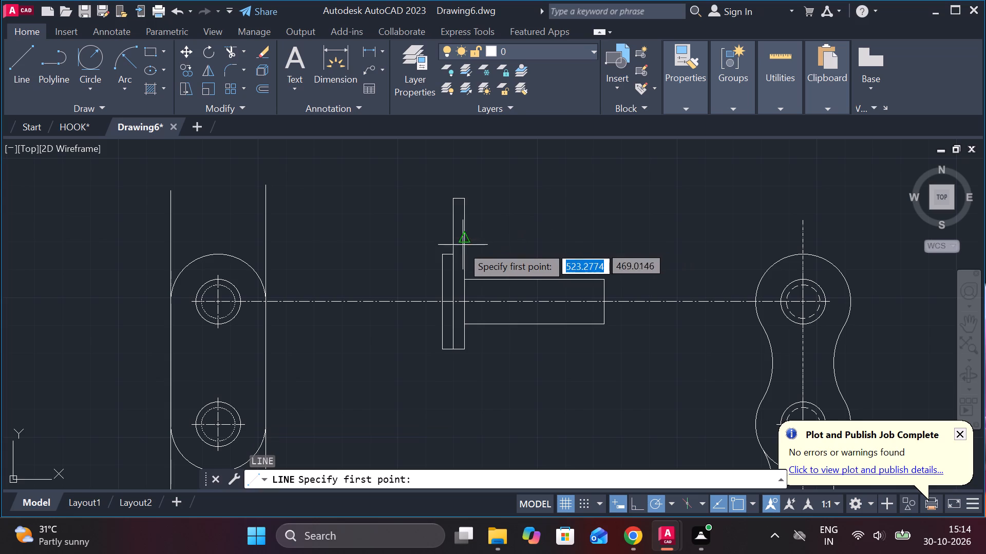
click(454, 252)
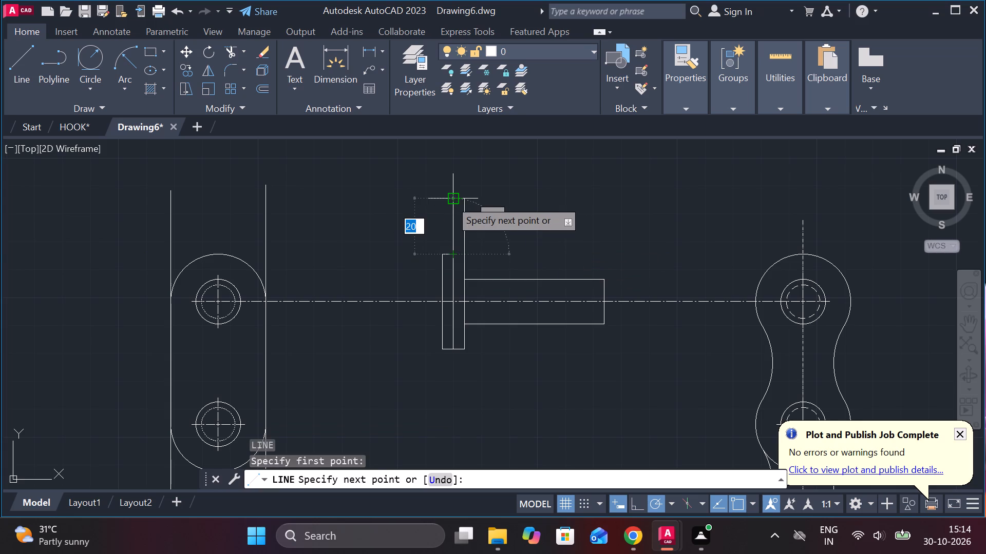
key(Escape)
Draw connected lines from the outer plate's bottom-left corner 20 down, 4 across and back up to the plates' shared bottom edge.
key(space)
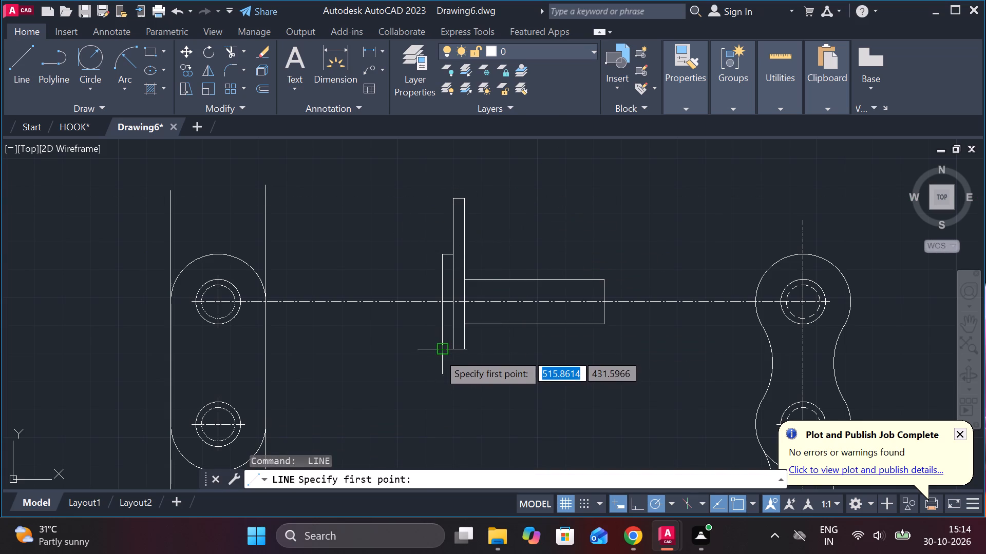
click(438, 353)
text(20)
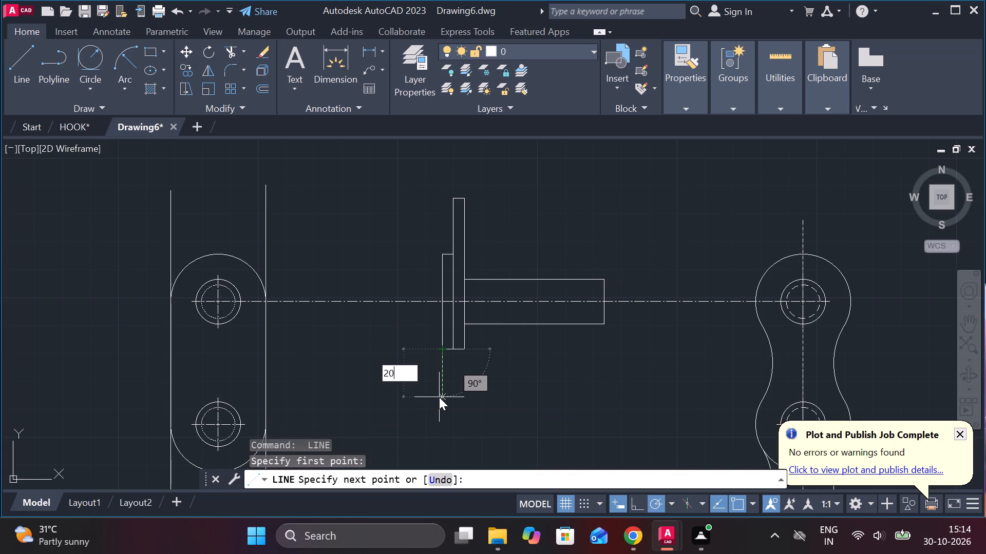
key(Return)
text(4)
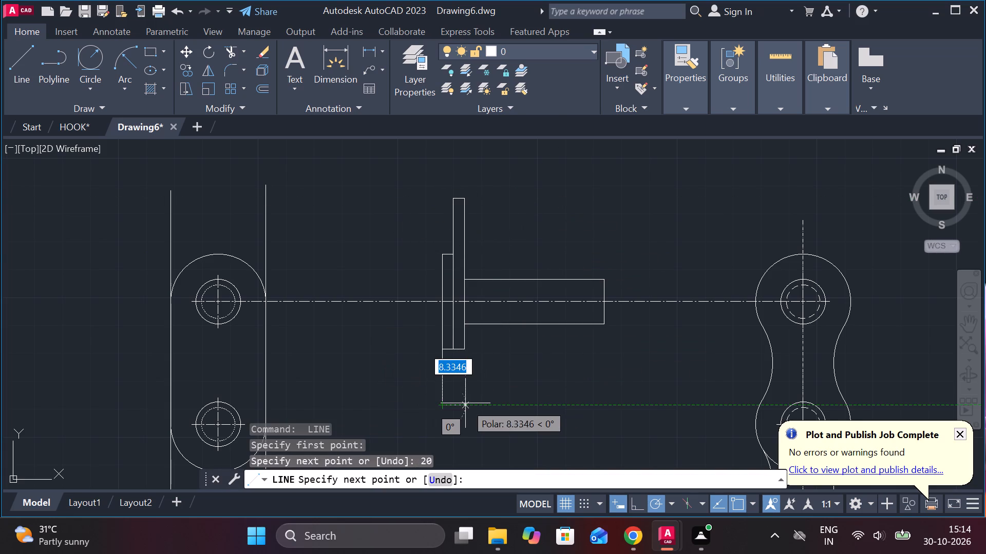
key(space)
click(453, 348)
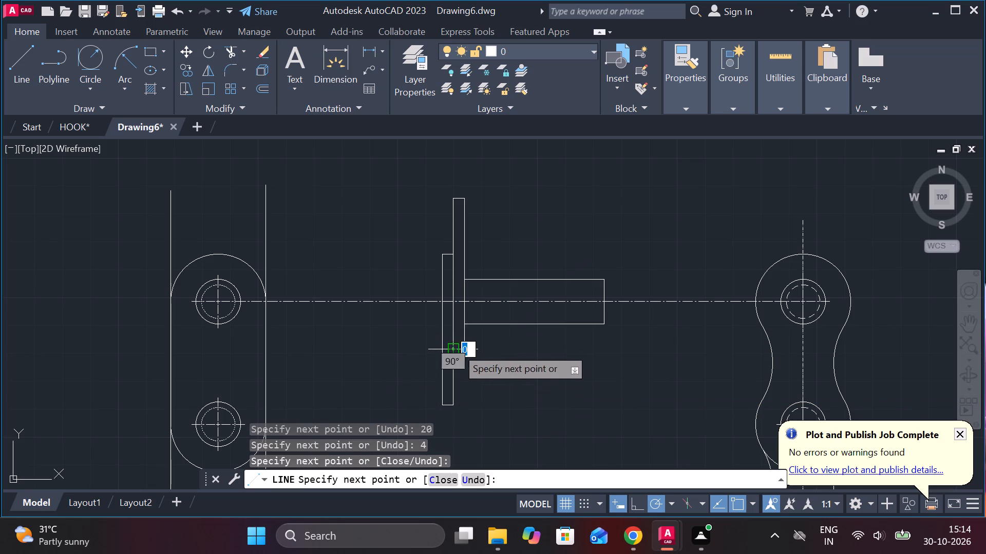
scroll(462, 362, up, 2)
key(Escape)
Trim away the old bottom edge crossing the outer plate where its downward extension begins.
text(TR)
key(space)
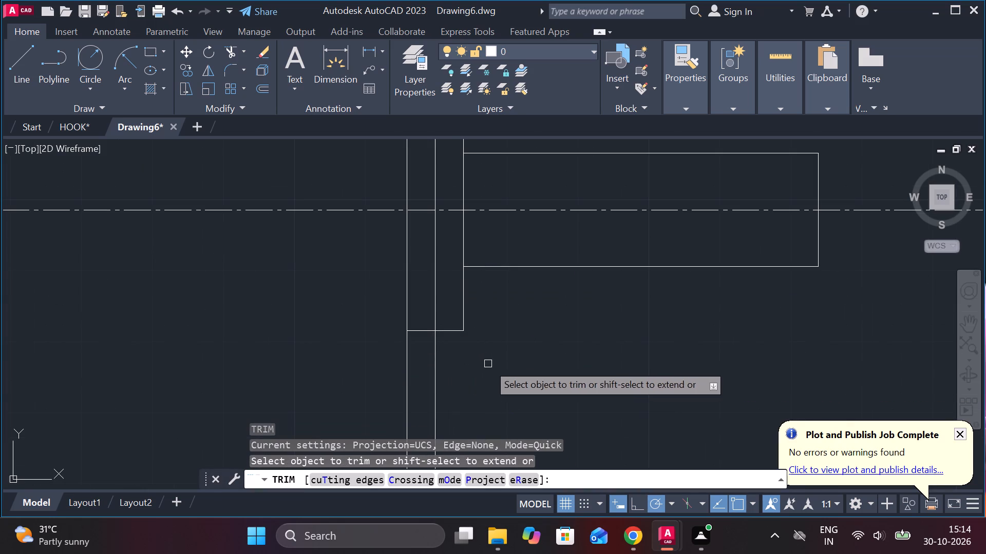
click(424, 330)
scroll(448, 331, down, 2)
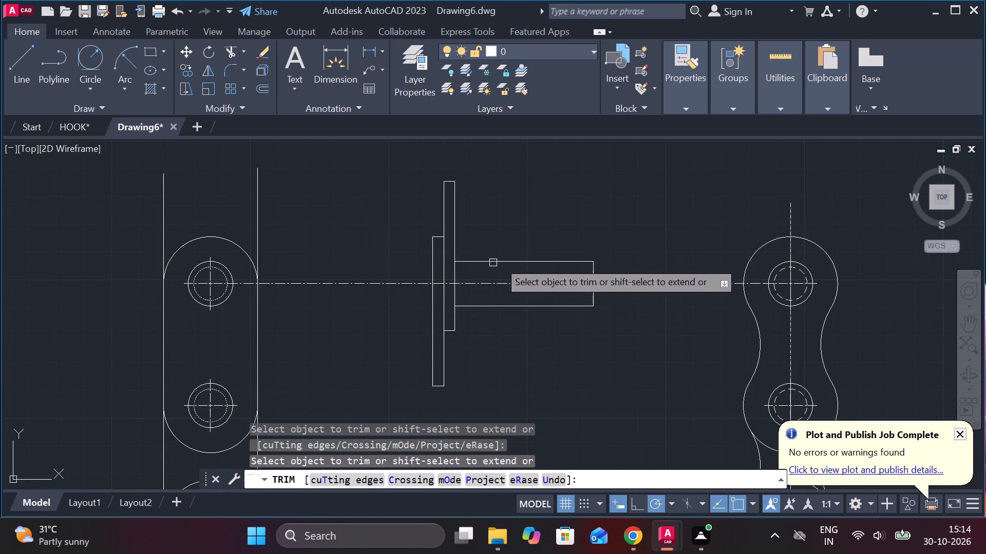
scroll(534, 355, down, 1)
middle_drag(531, 356, 505, 356)
key(Escape)
Erase the two leftover lines above the pin and plate view.
drag(554, 237, 528, 216)
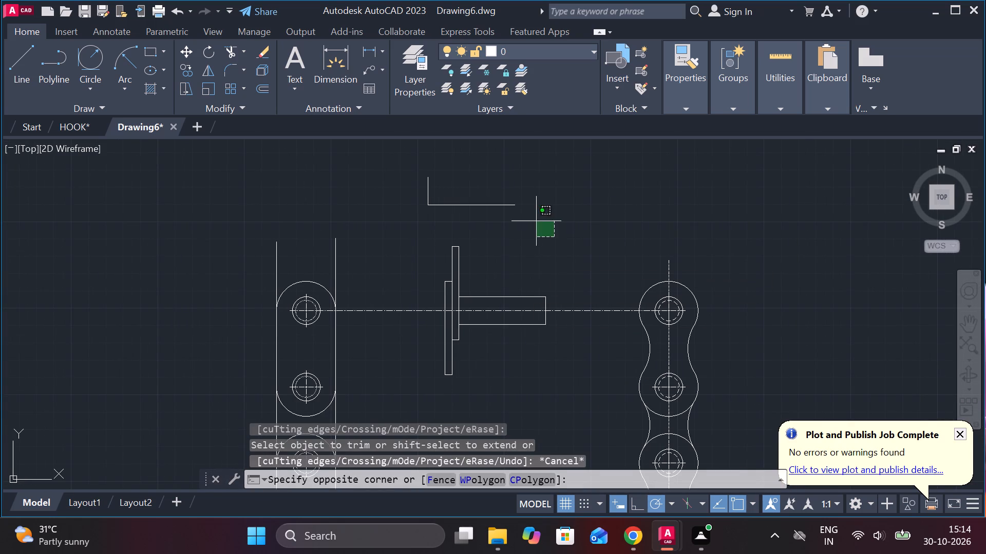
drag(528, 216, 477, 192)
click(407, 161)
text(E)
key(space)
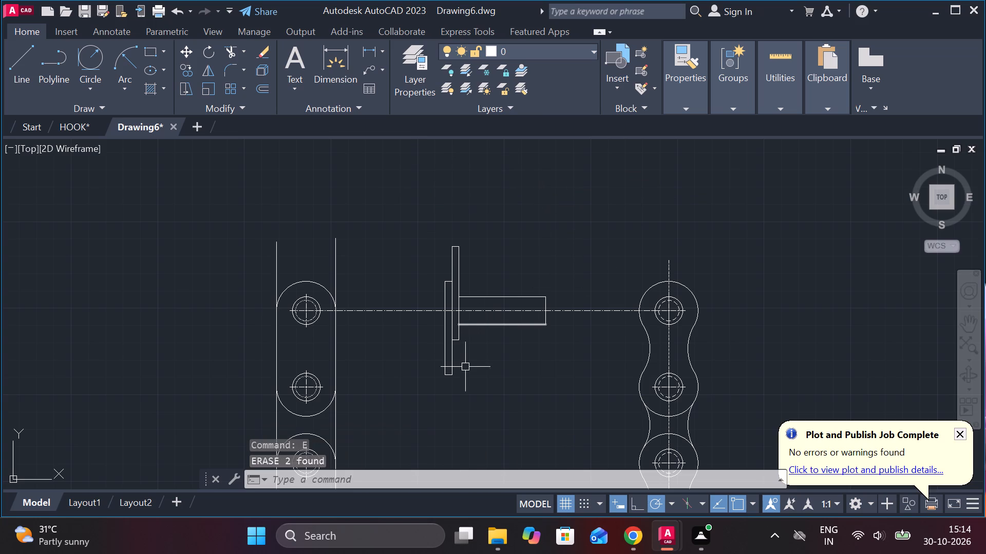
Draw a short line along the pin's centre line from the outer plate's left edge to the inner plate's right edge.
scroll(446, 313, up, 1)
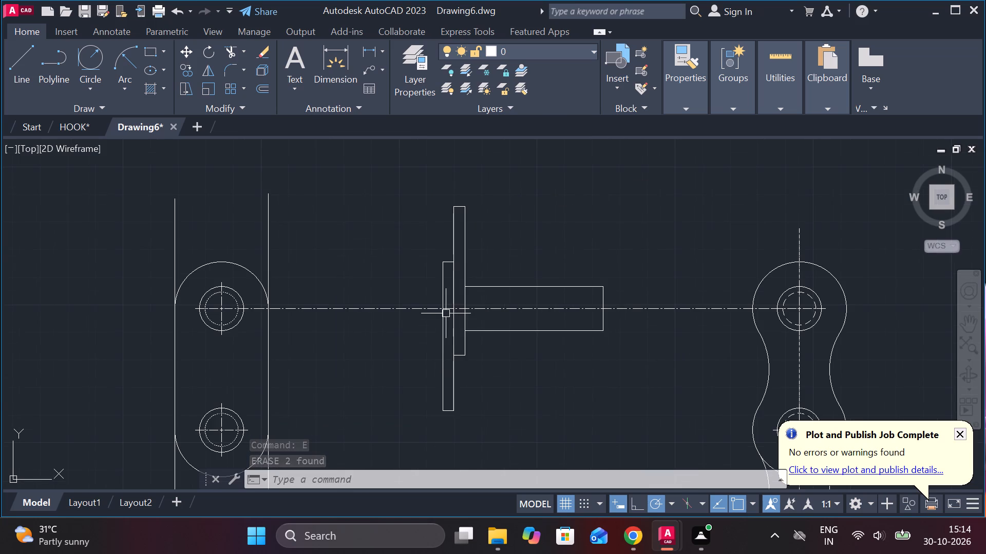
scroll(482, 312, up, 2)
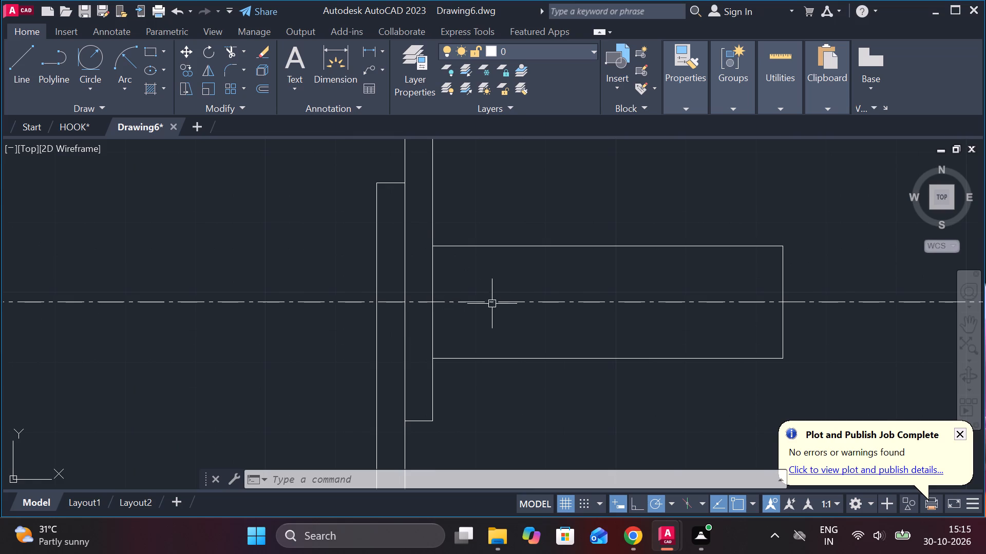
key(l)
key(Return)
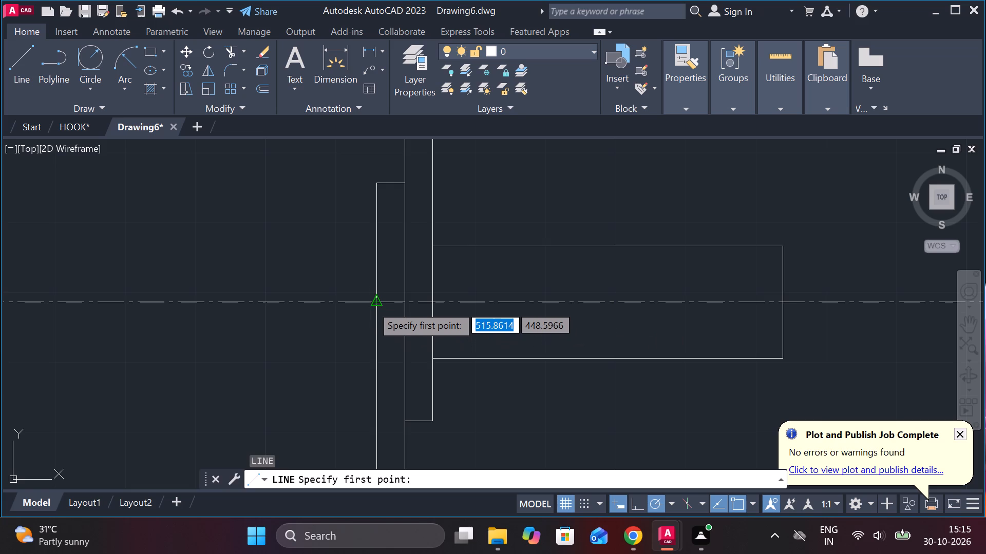
click(371, 305)
click(435, 303)
key(Escape)
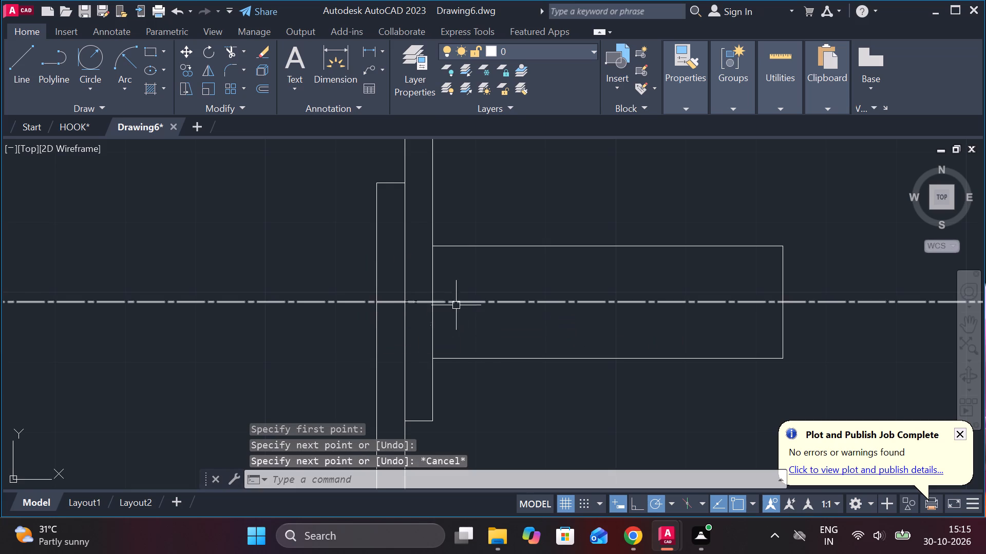
Offset the short axis line across the plates by 6 above and 6 below.
click(419, 301)
key(o)
key(Return)
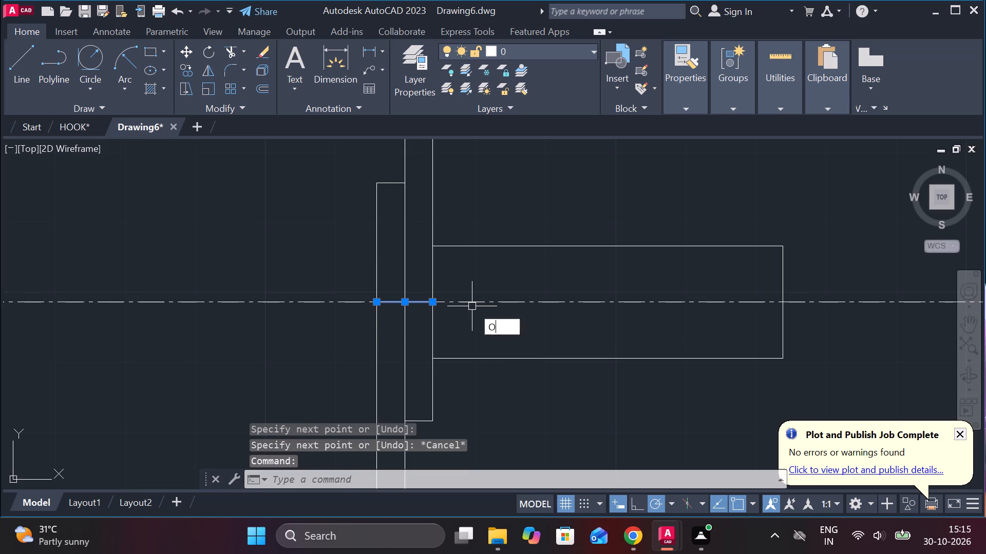
key(Return)
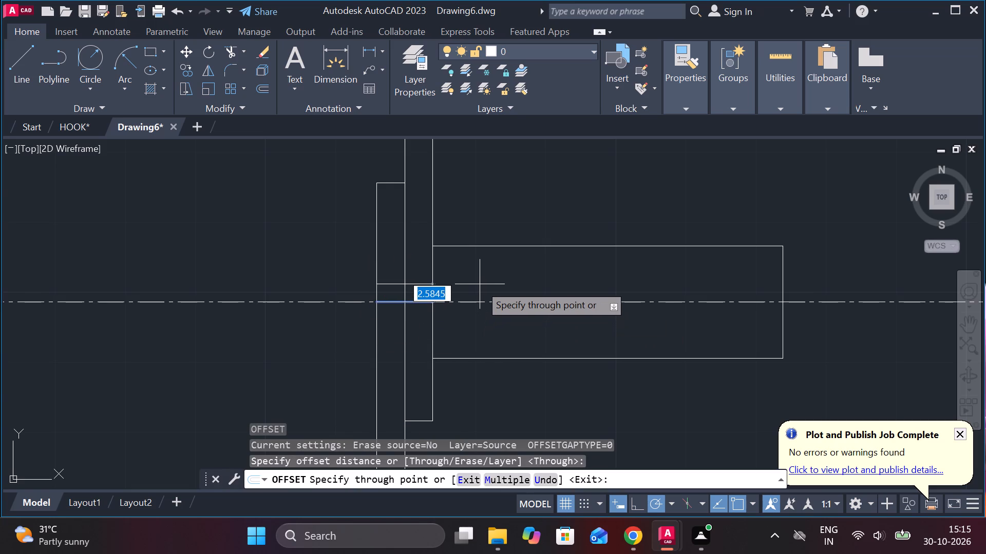
key(6)
key(Return)
click(426, 299)
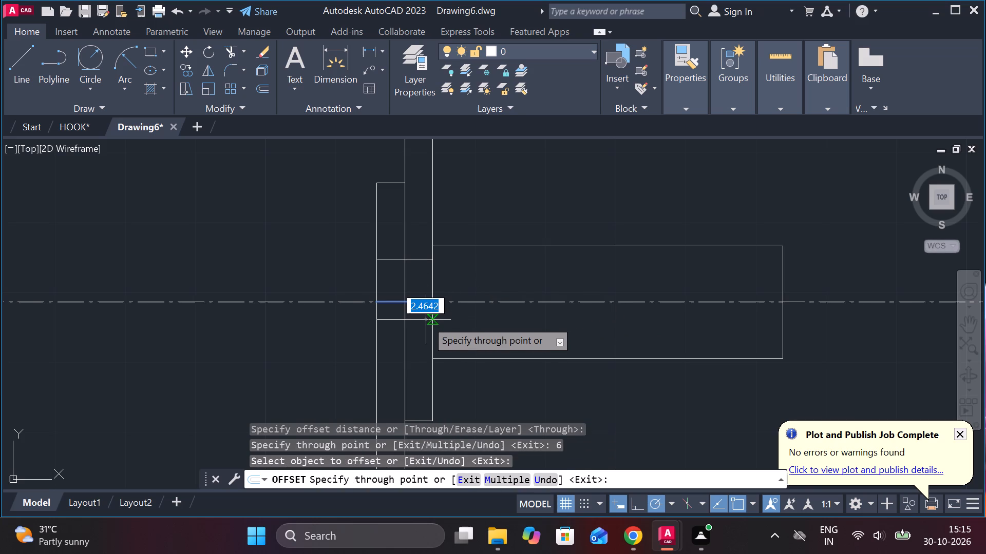
key(6)
key(Return)
scroll(468, 304, down, 1)
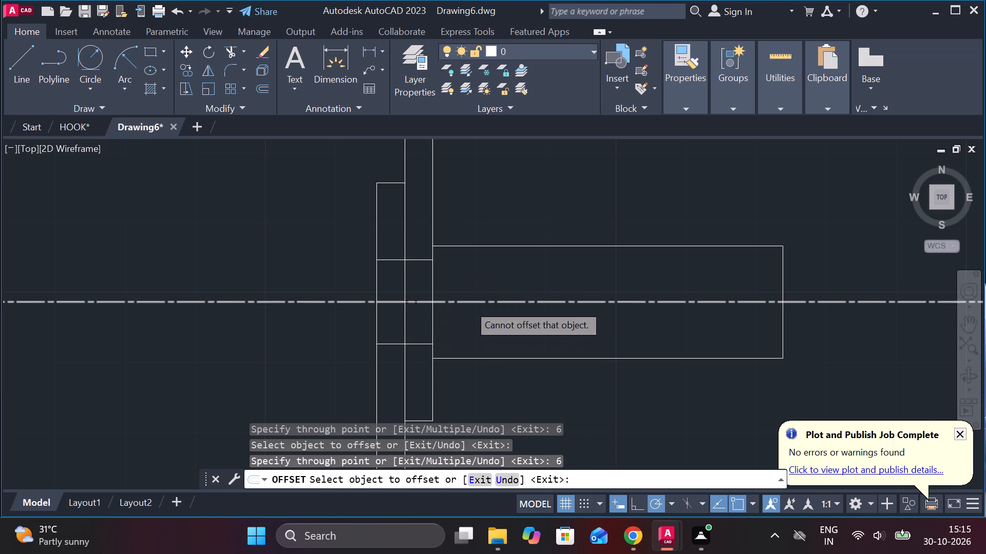
scroll(468, 304, down, 1)
scroll(487, 320, up, 1)
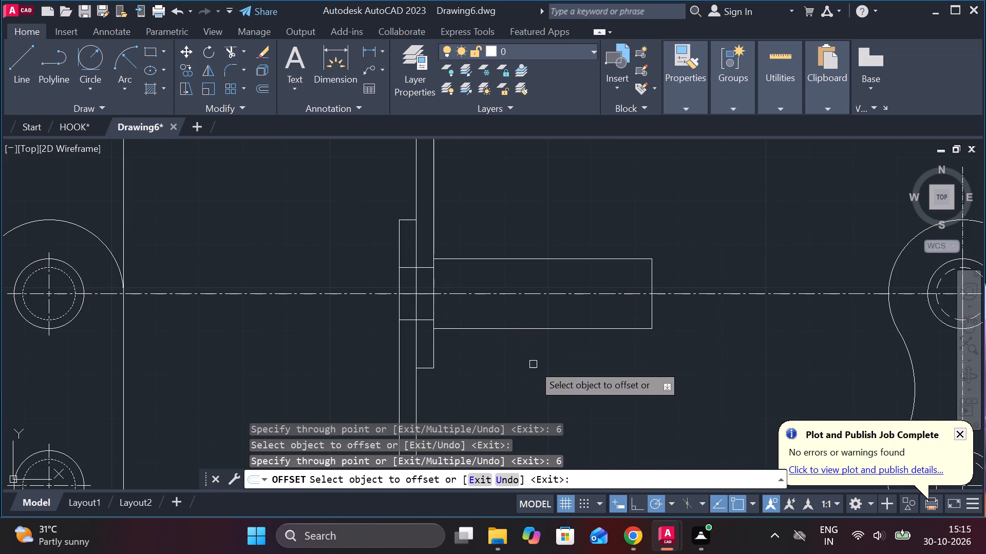
key(Escape)
Trim away the edge shared by the two plates between the upper and lower offset lines.
text(TR)
key(space)
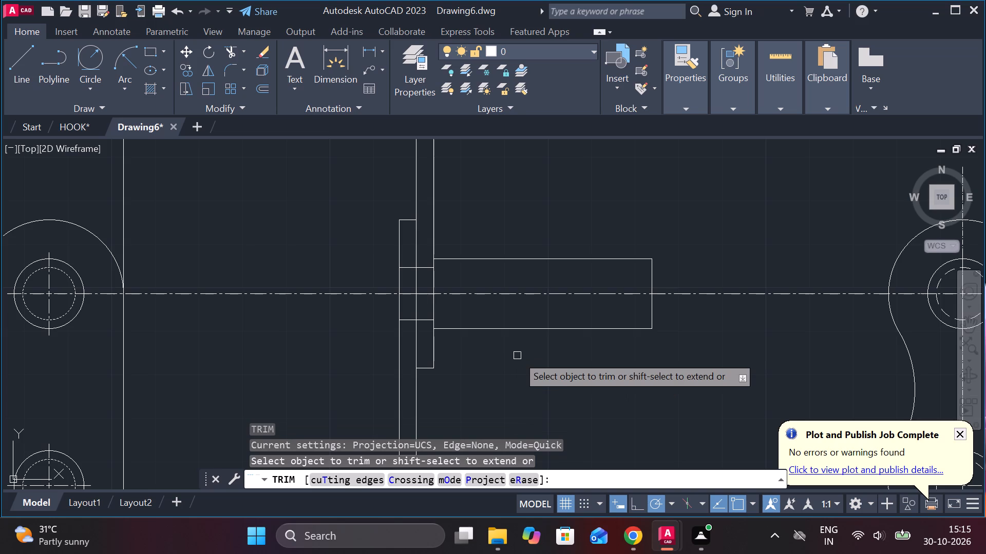
click(413, 278)
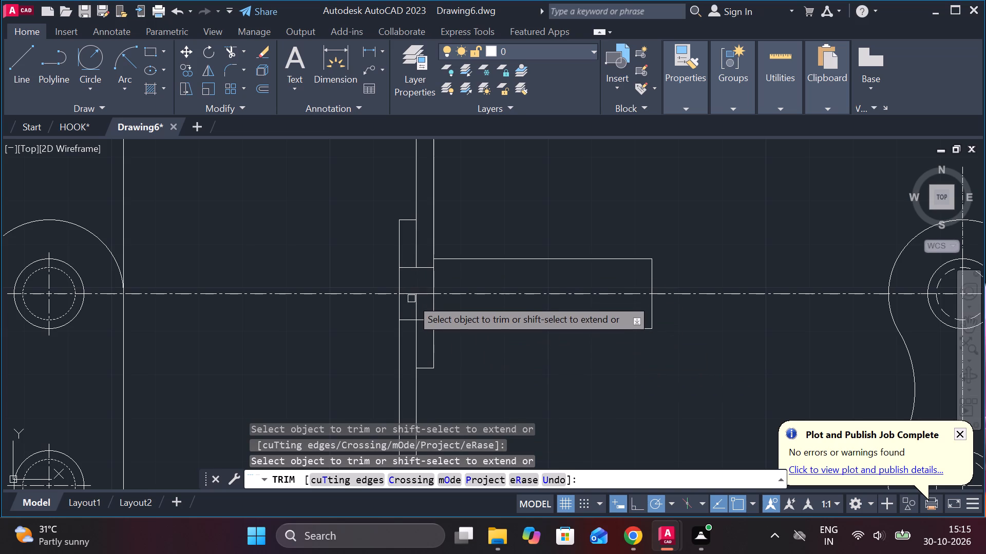
click(418, 311)
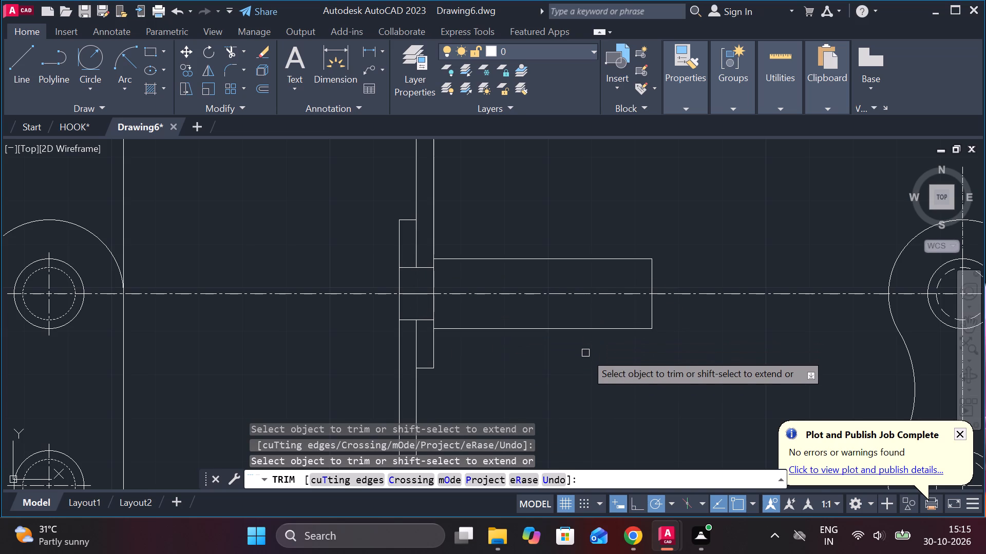
scroll(585, 353, down, 1)
middle_drag(585, 353, 561, 351)
key(Escape)
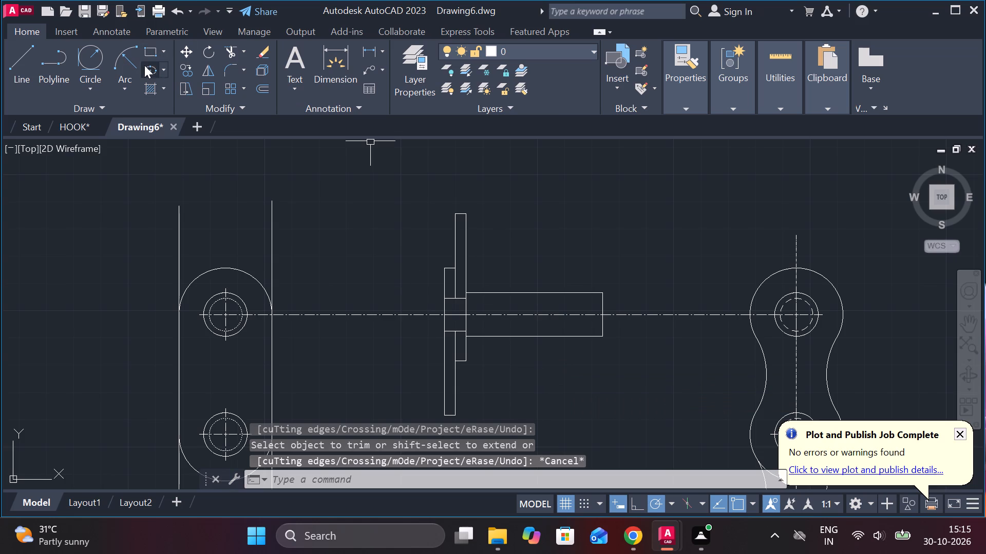
Draw a start-end-radius arc bulging from the outer plate's left edge between the two offset lines, taking its radius to the short axis line's midpoint.
click(124, 49)
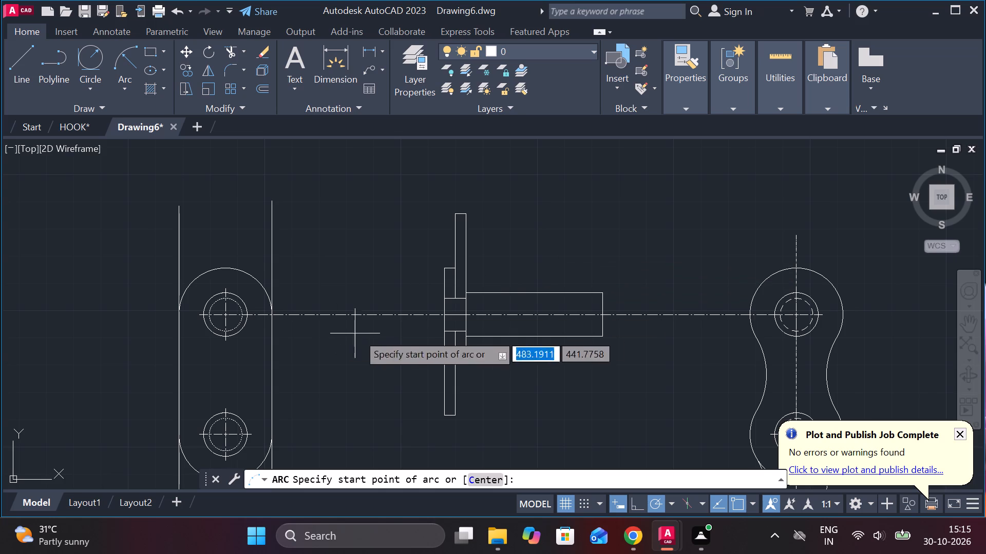
scroll(413, 307, up, 2)
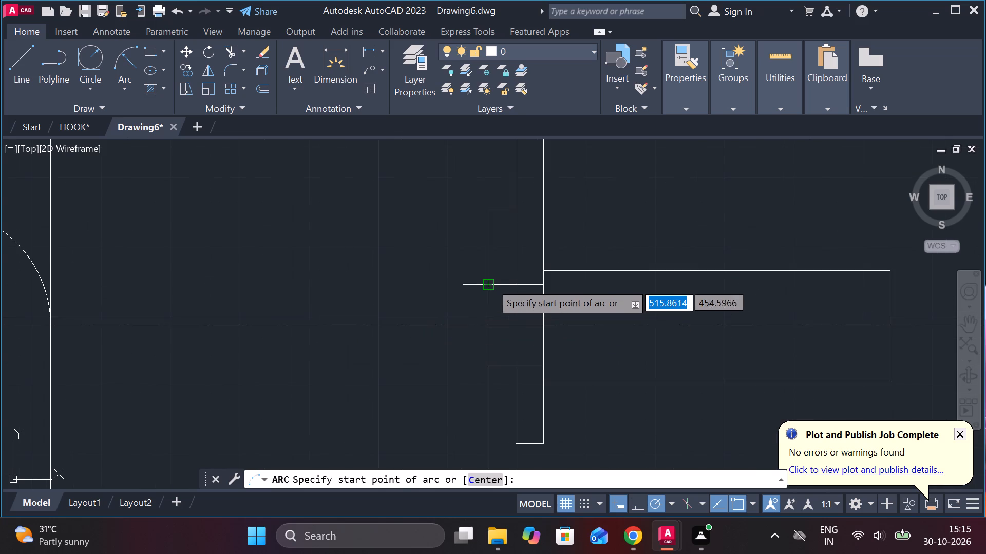
click(490, 282)
click(492, 369)
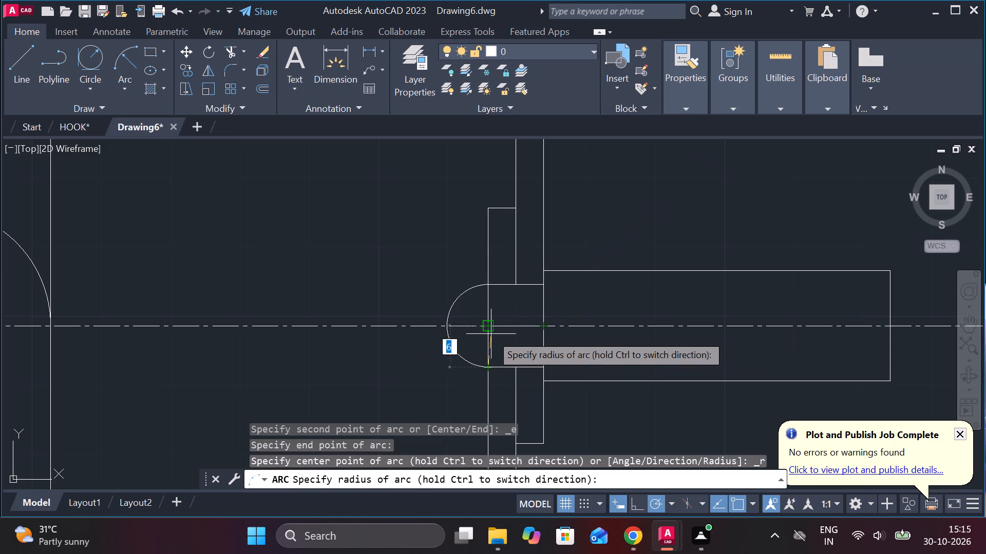
click(516, 325)
scroll(541, 327, down, 2)
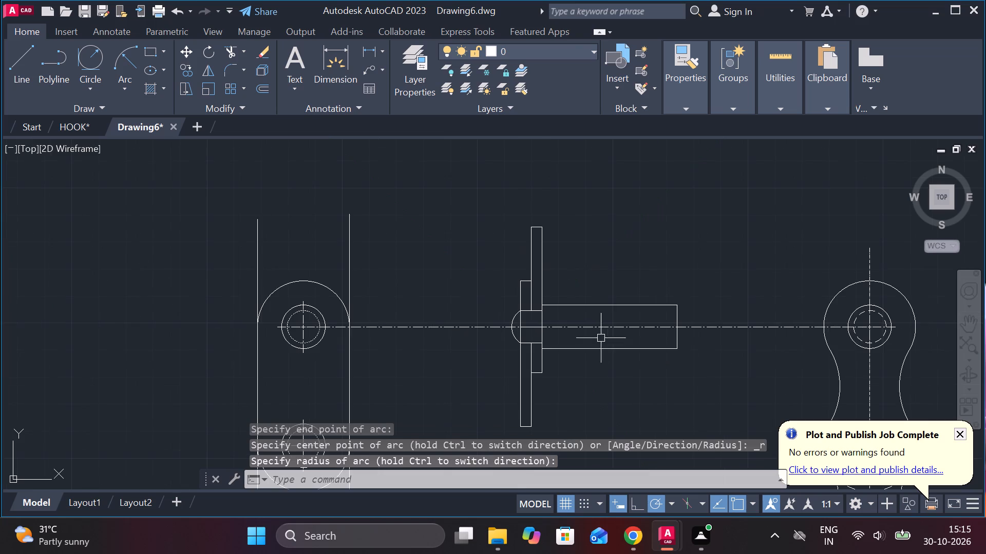
middle_drag(629, 352, 575, 307)
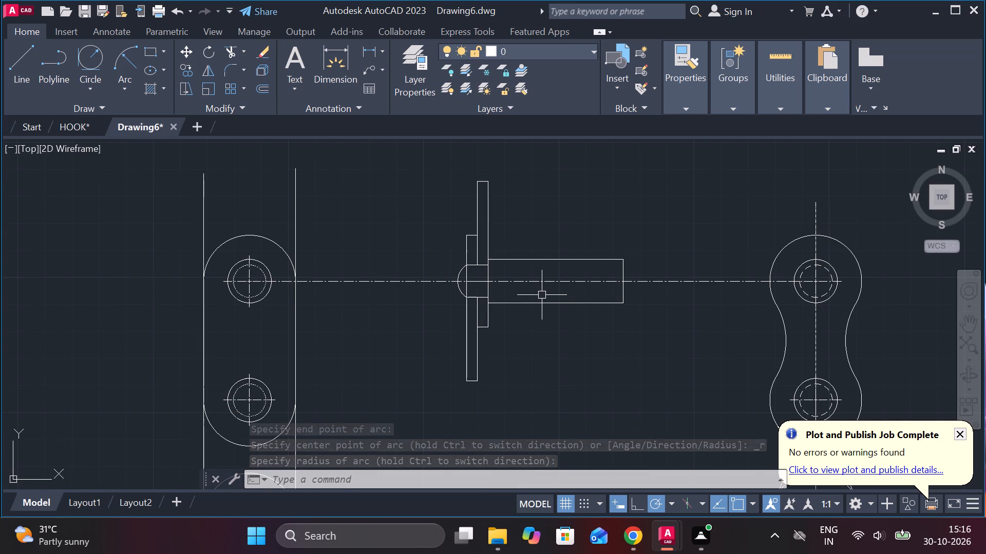
Erase the short solid line lying on the centre line across the plates.
click(471, 281)
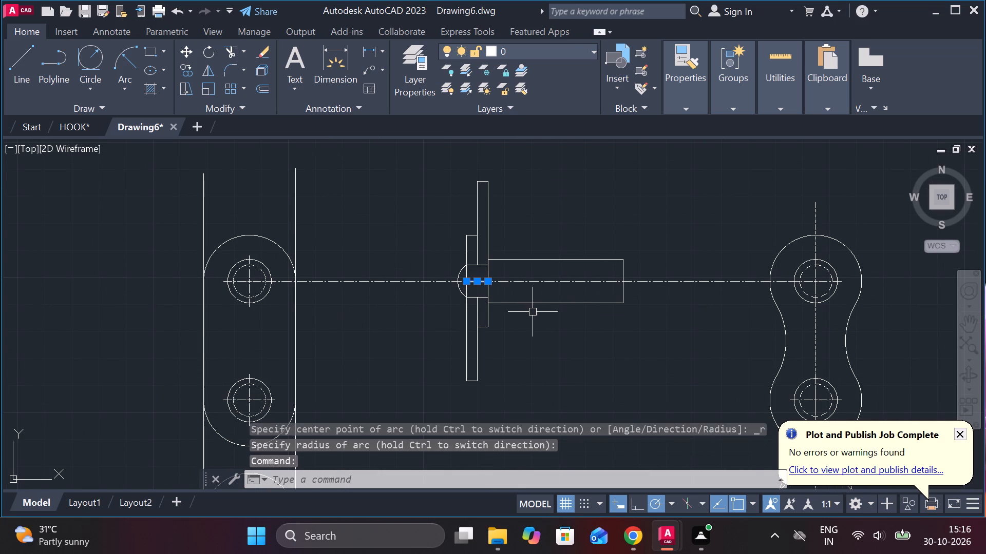
text(E)
key(space)
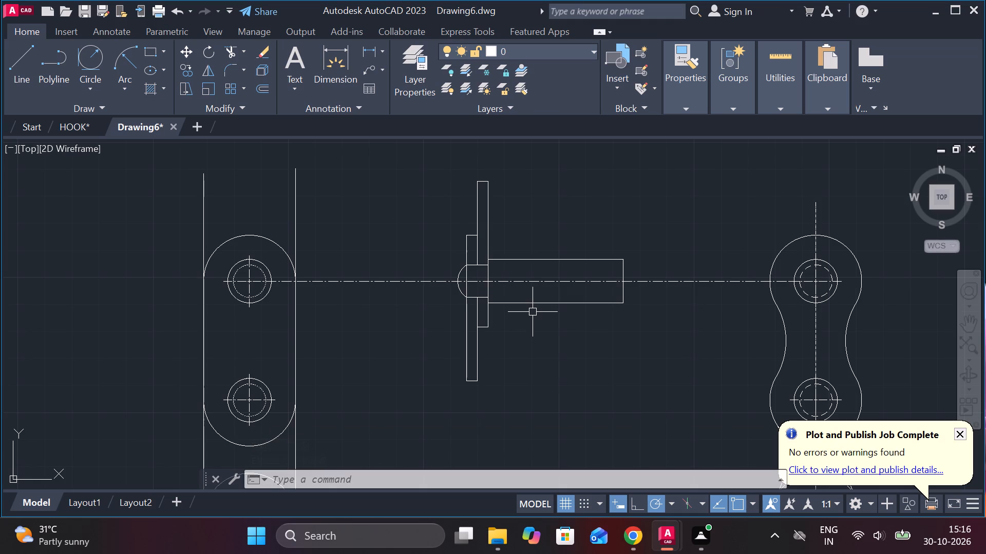
scroll(533, 312, down, 1)
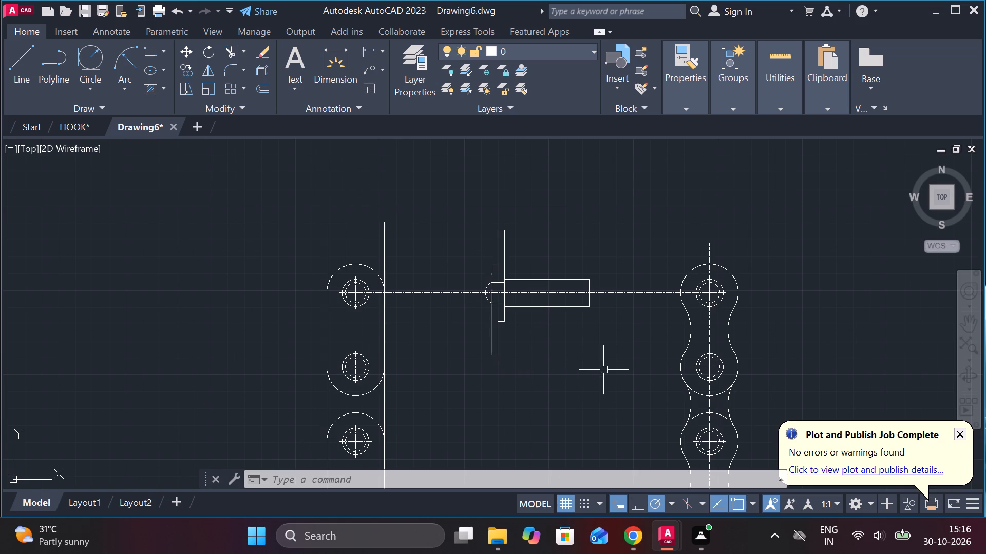
Extend the second link's upper outer arc in the curved-link chain to the vertical centre line, after trying the straight-sided chain's first link's lower arc.
text(EX)
key(space)
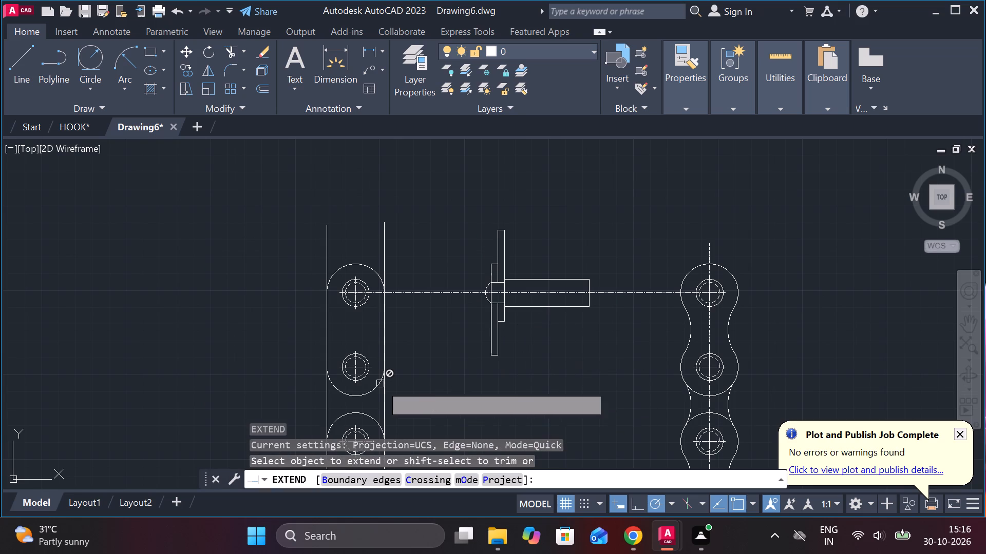
click(367, 397)
click(359, 395)
click(343, 394)
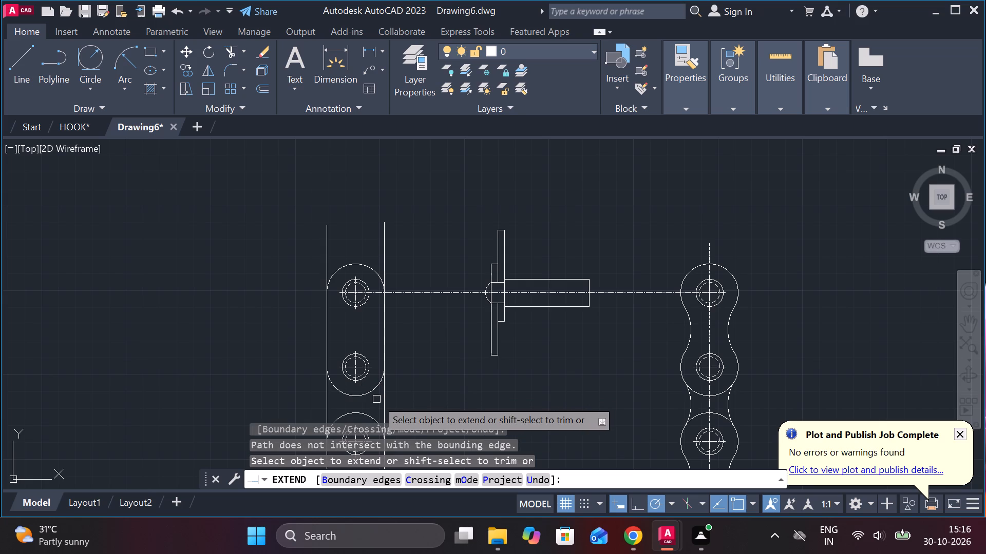
click(740, 356)
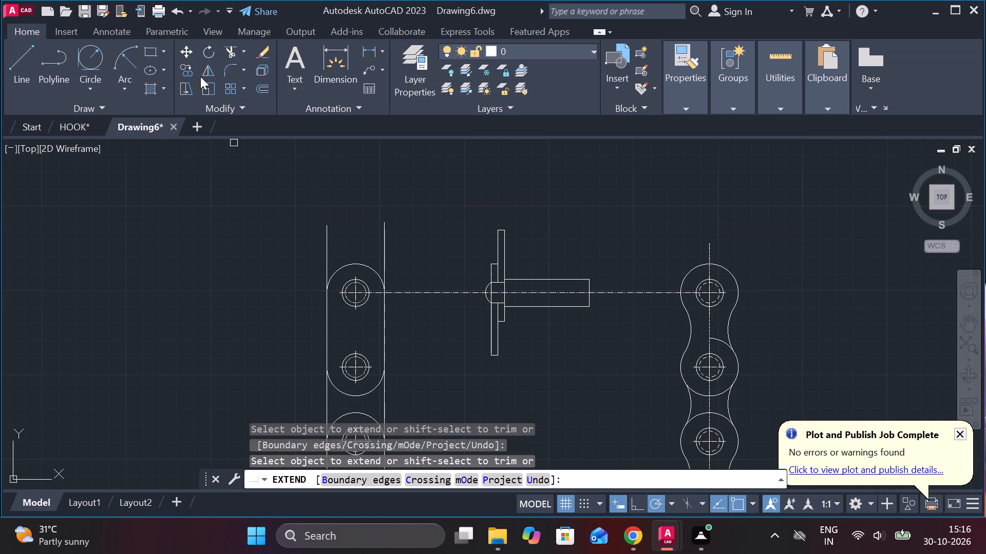
Draw a horizontal line from the extended arc's end on the vertical centre line across the plates to beyond the straight-sided chain.
click(30, 59)
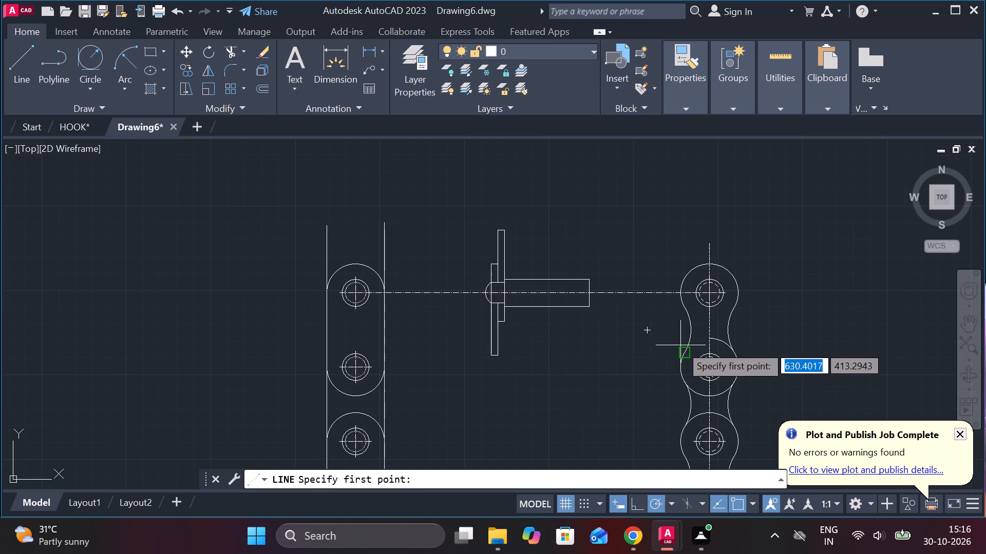
click(712, 341)
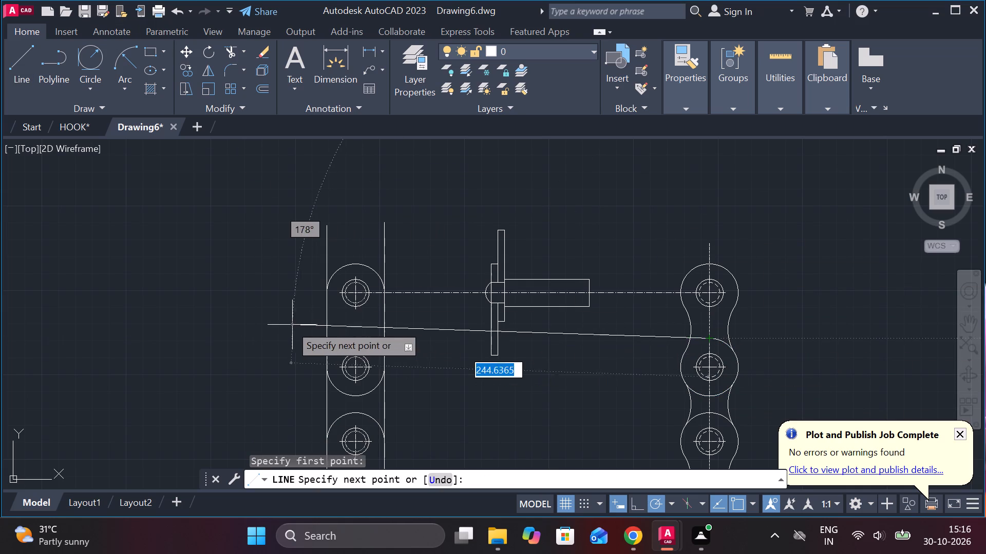
click(268, 332)
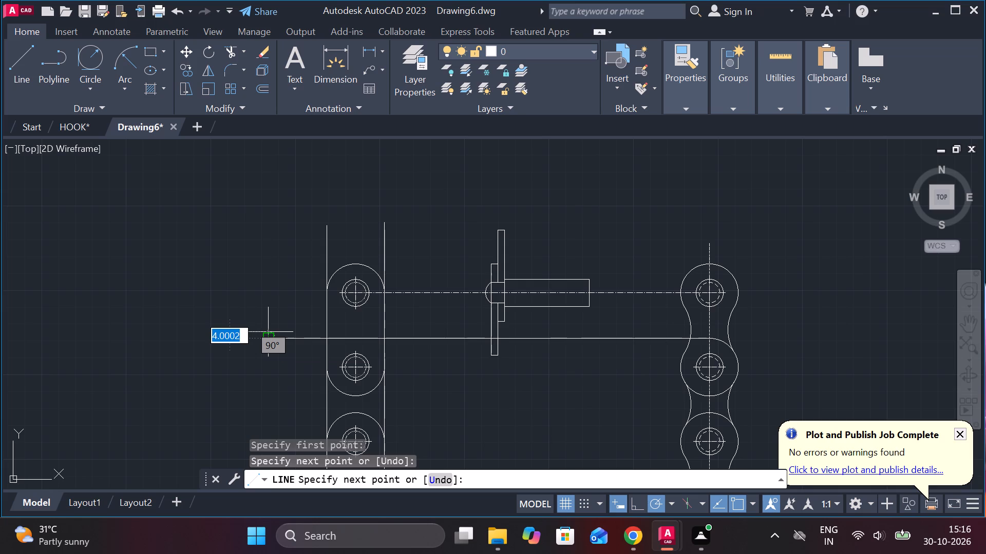
key(Escape)
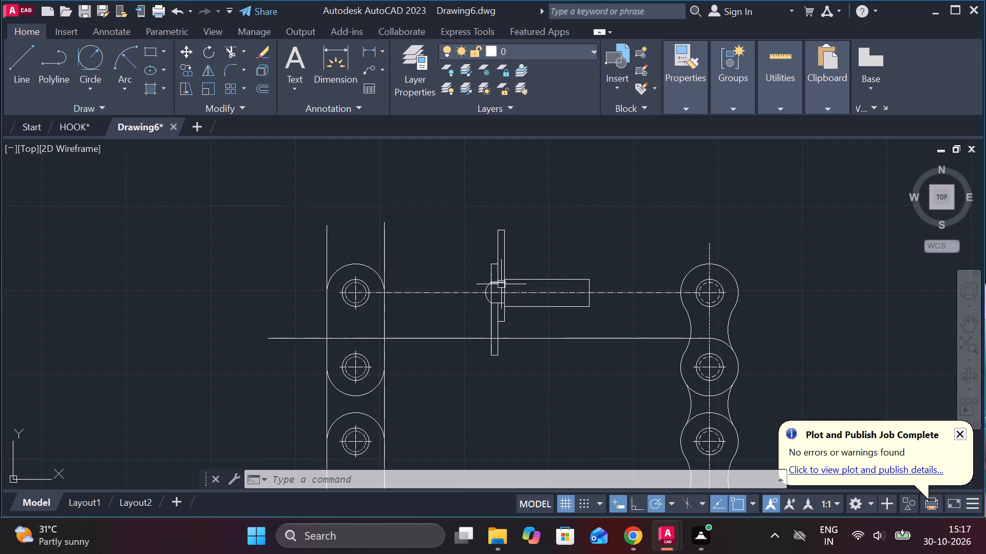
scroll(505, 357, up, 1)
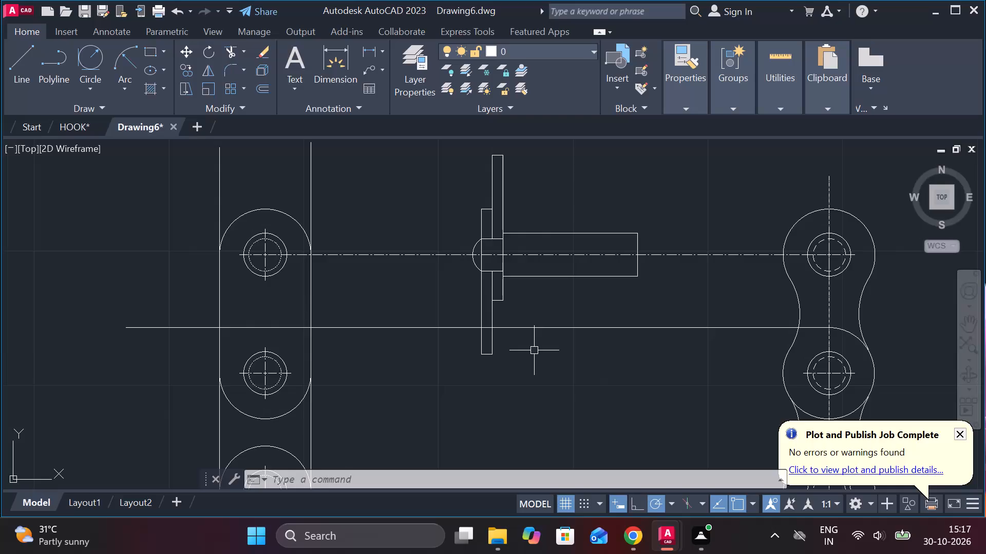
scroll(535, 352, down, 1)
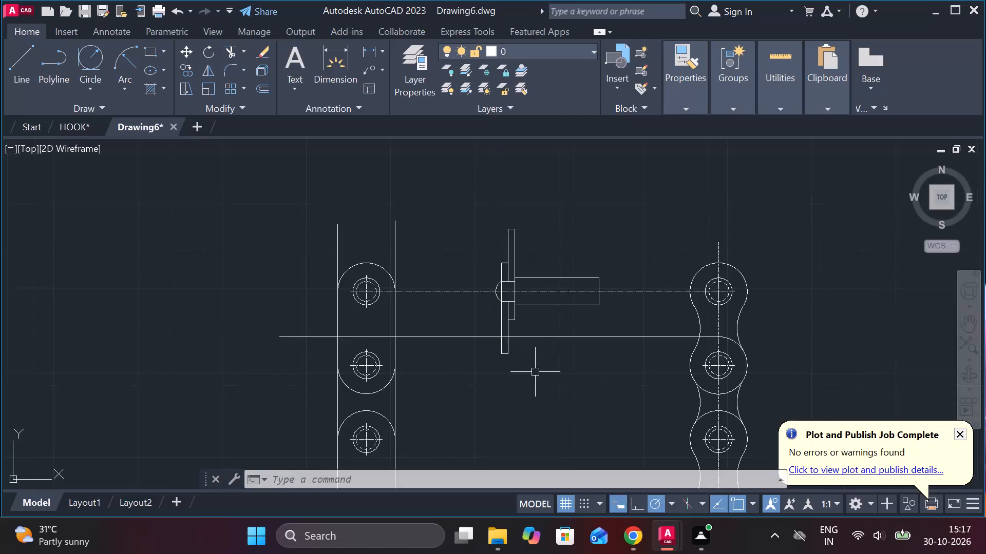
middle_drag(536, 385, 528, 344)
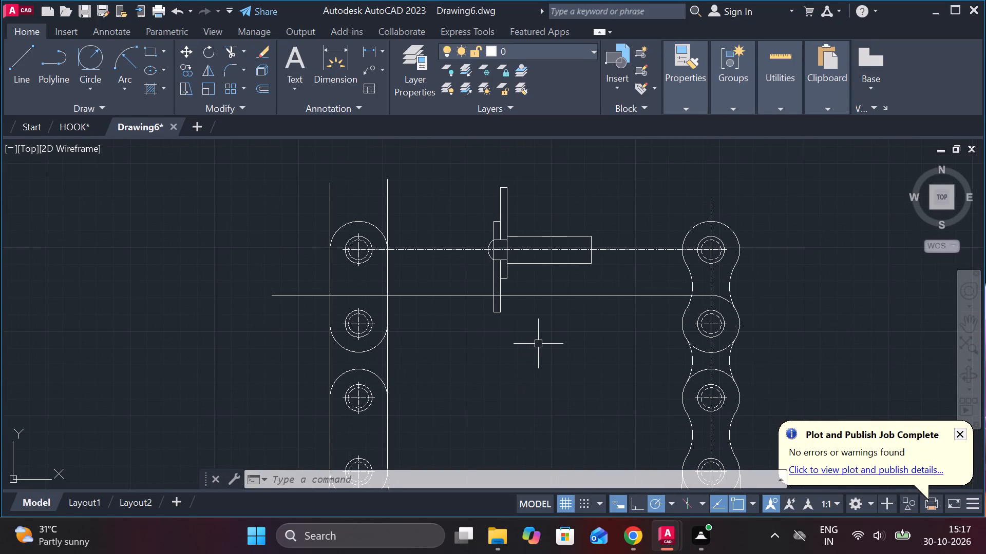
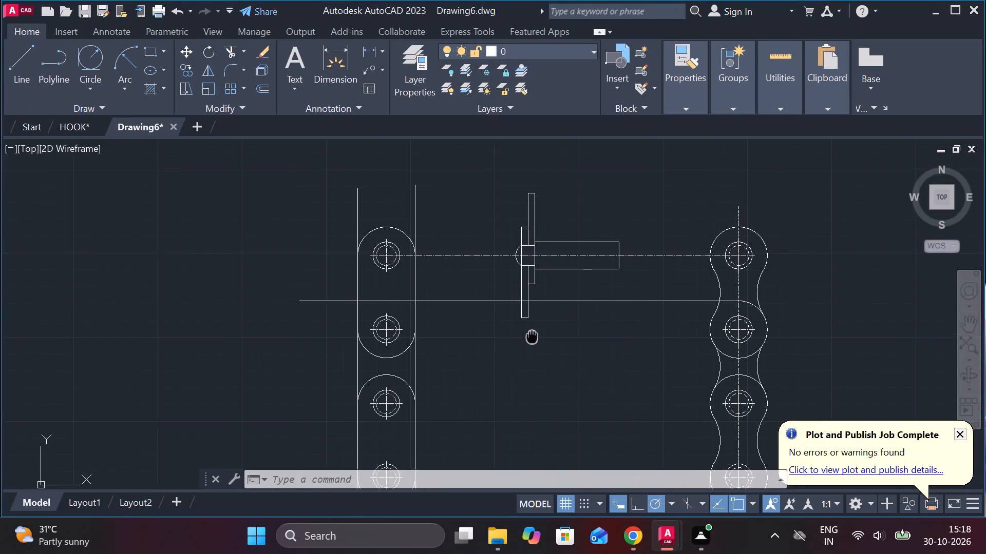
Stretch the second hole's centre mark in the curved-link chain horizontally to the matching hole's centre in the straight-sided chain.
middle_drag(521, 351, 516, 292)
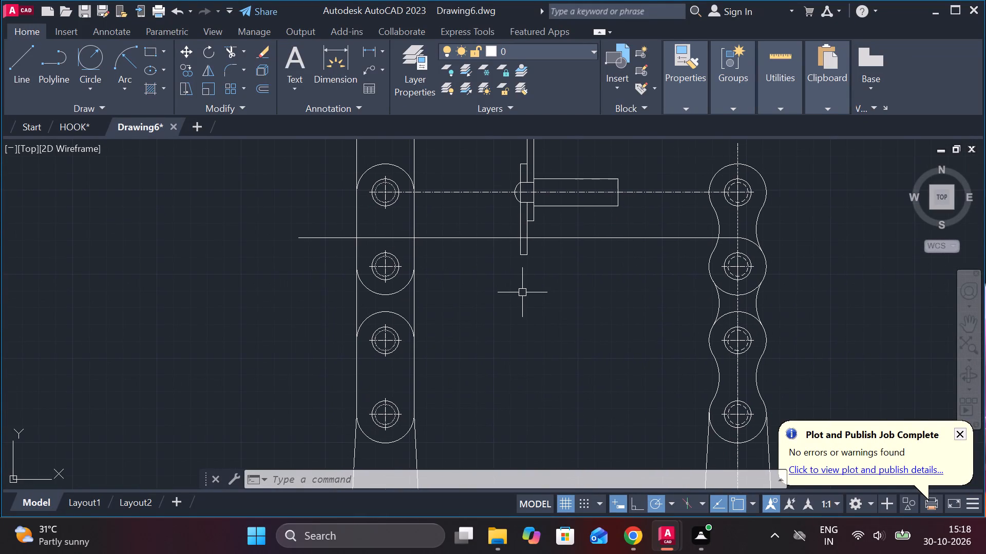
click(732, 266)
click(723, 266)
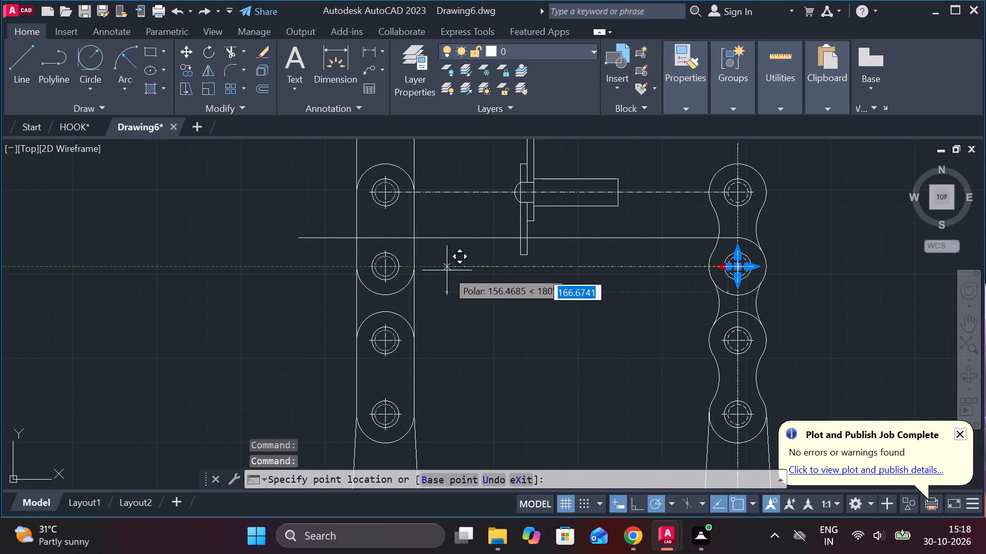
scroll(384, 269, up, 2)
click(380, 264)
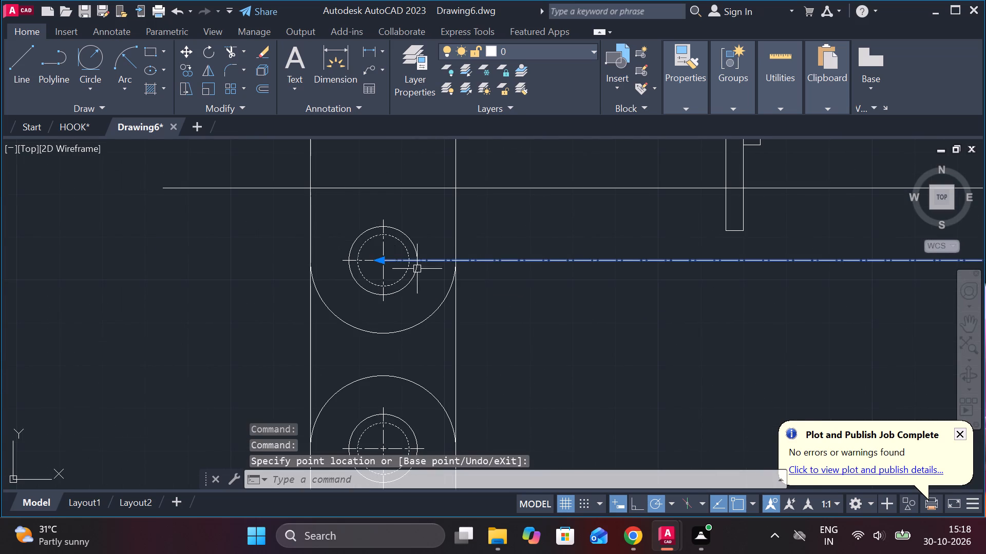
scroll(515, 285, down, 2)
key(Escape)
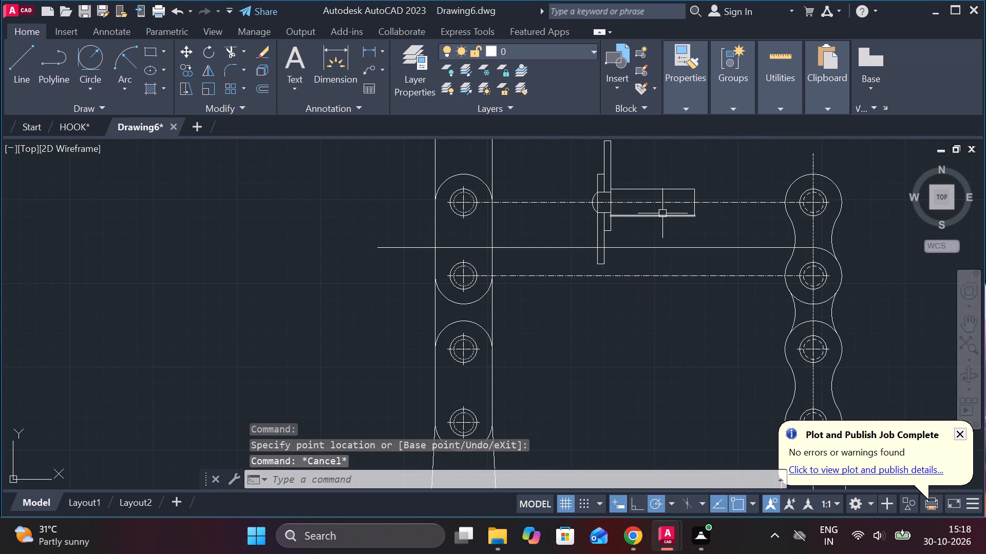
Move the three-line pin outline beside the plates straight down onto the second holes' centre line.
scroll(674, 366, down, 1)
middle_drag(668, 367, 655, 367)
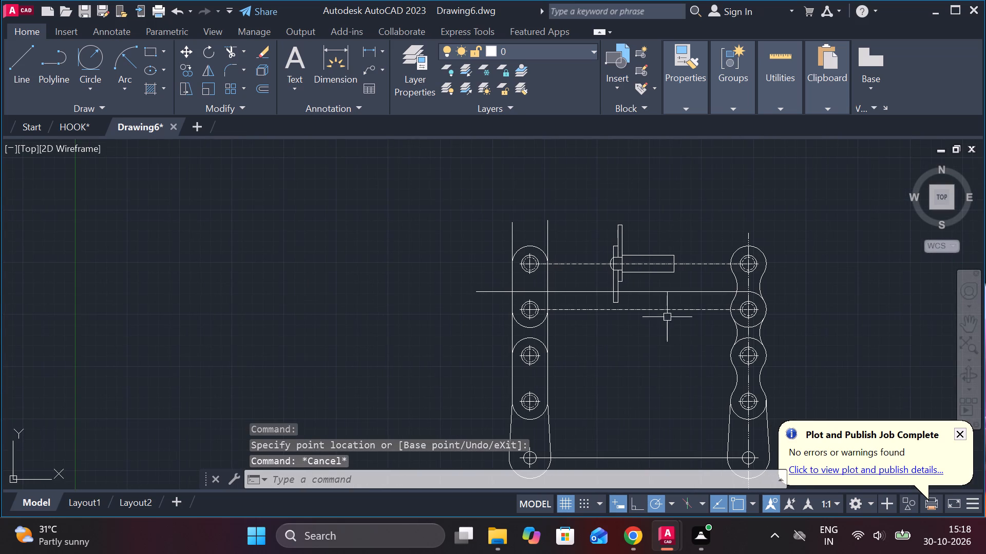
scroll(676, 271, up, 2)
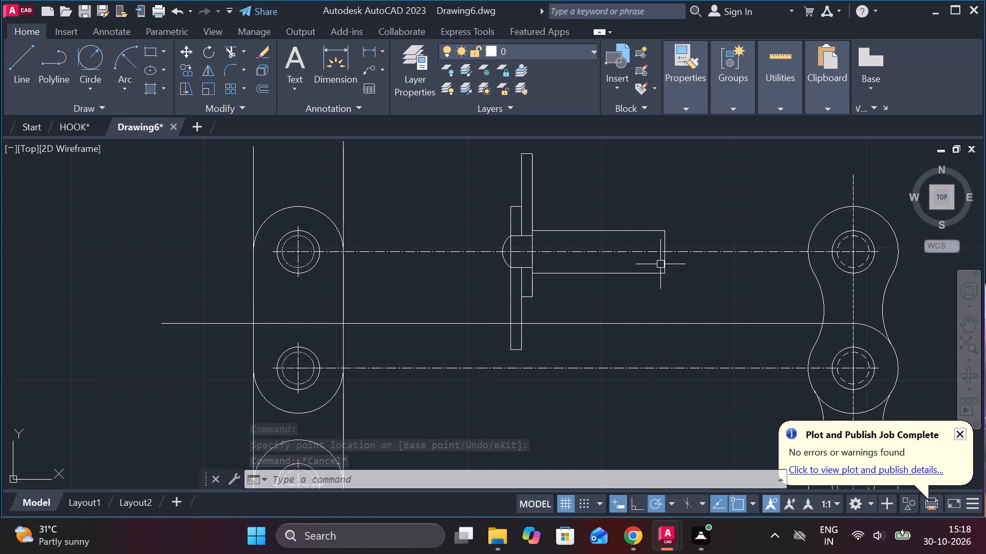
click(661, 269)
click(647, 272)
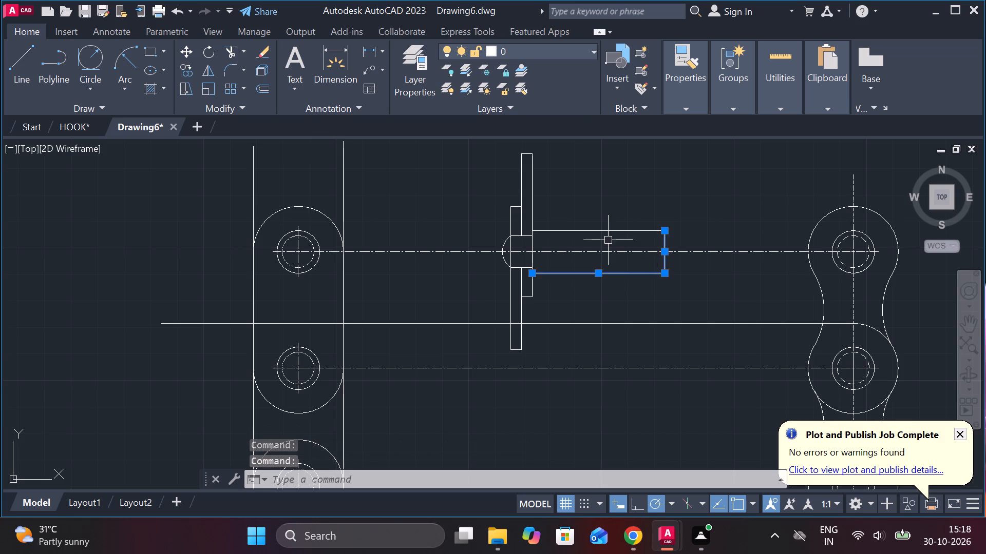
click(587, 230)
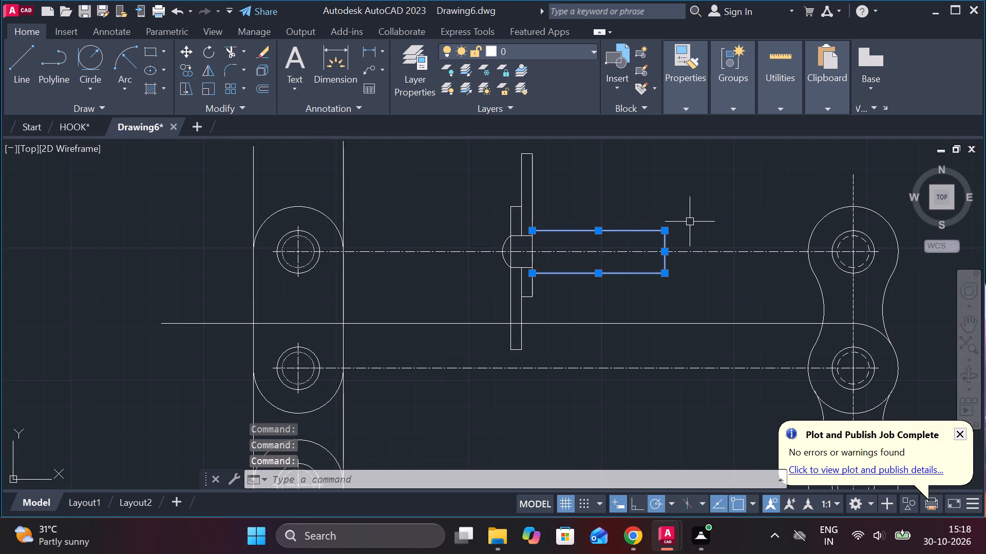
key(m)
key(Return)
click(671, 248)
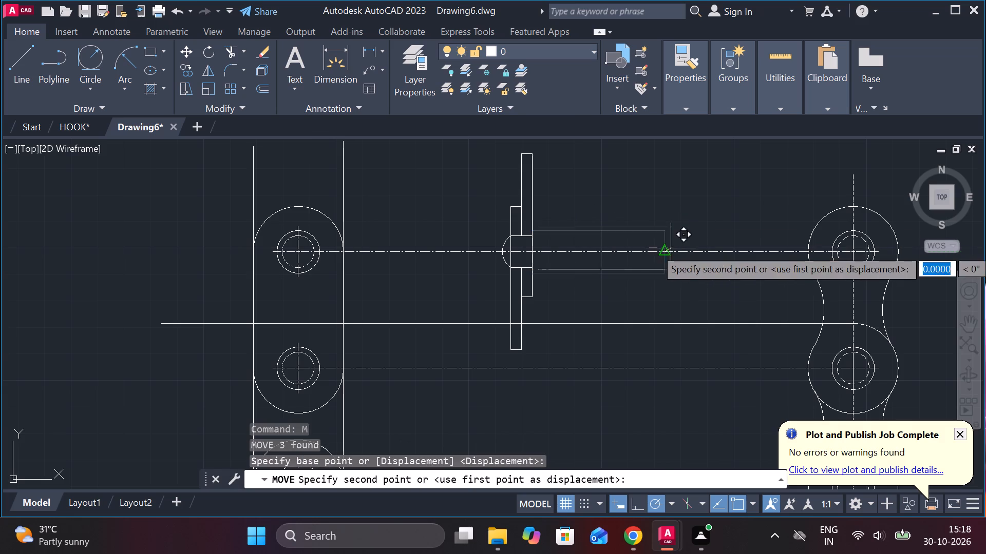
click(672, 366)
scroll(672, 366, down, 1)
middle_drag(674, 383, 671, 383)
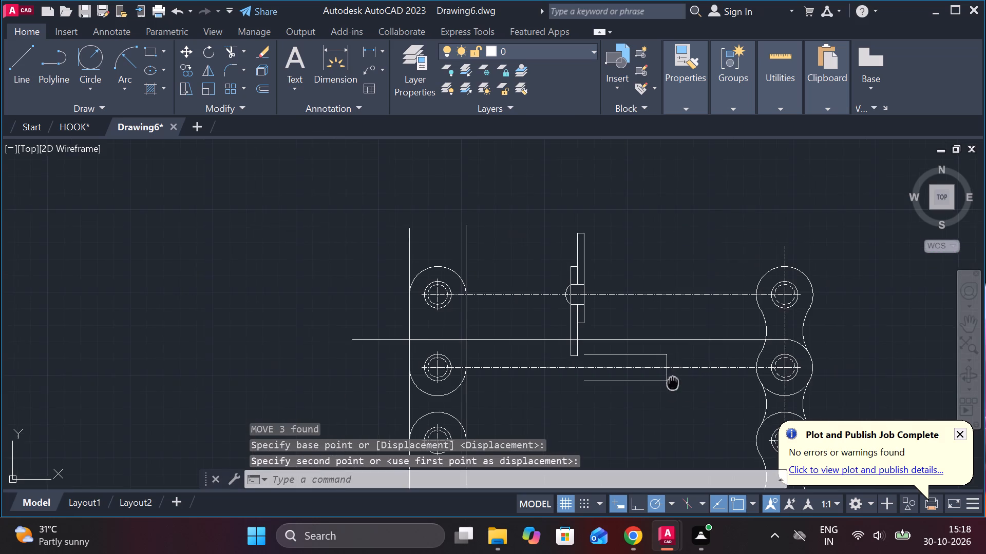
middle_drag(671, 383, 648, 313)
Stretch the third hole's centre mark in the straight-sided chain horizontally to the matching hole's centre in the curved-link chain.
middle_drag(483, 384, 497, 370)
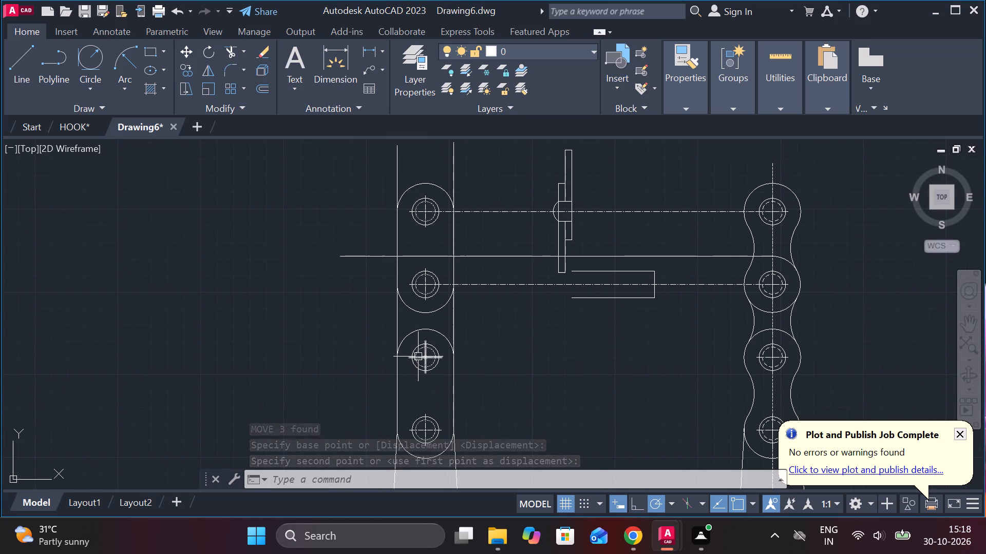
click(418, 357)
click(443, 359)
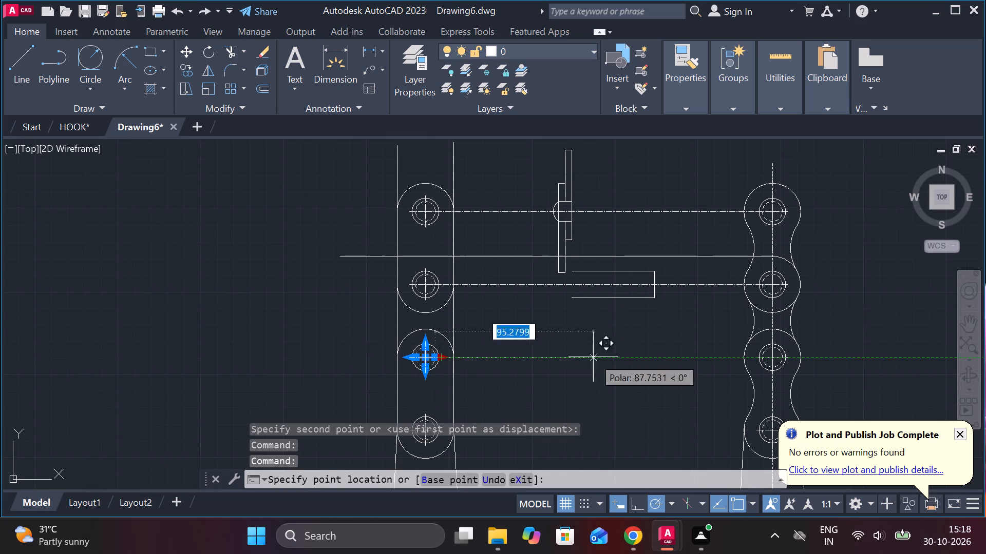
click(769, 357)
key(Escape)
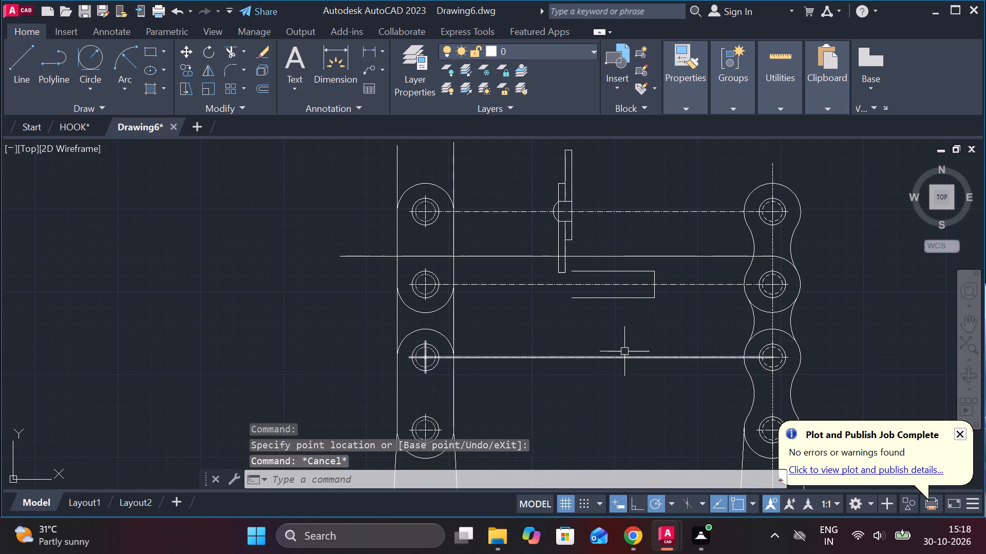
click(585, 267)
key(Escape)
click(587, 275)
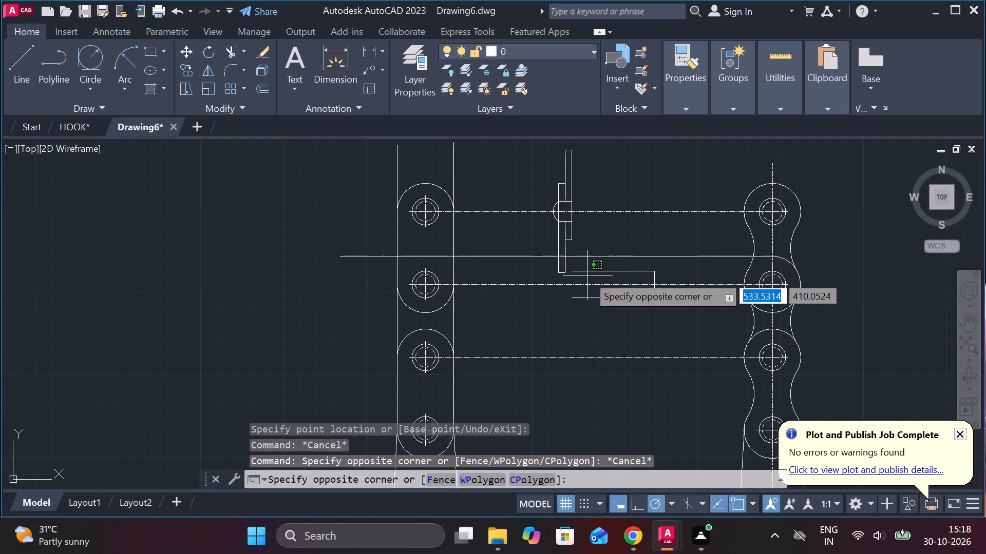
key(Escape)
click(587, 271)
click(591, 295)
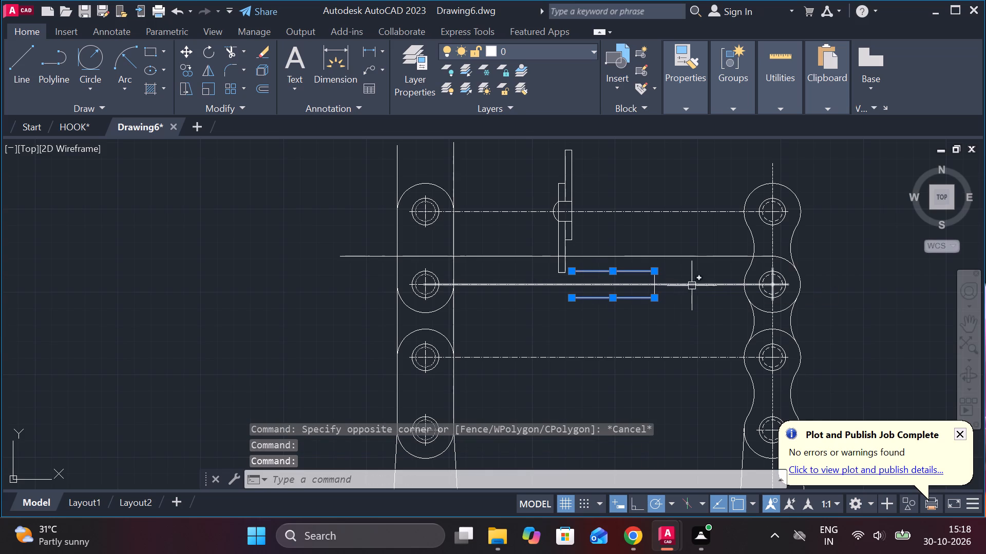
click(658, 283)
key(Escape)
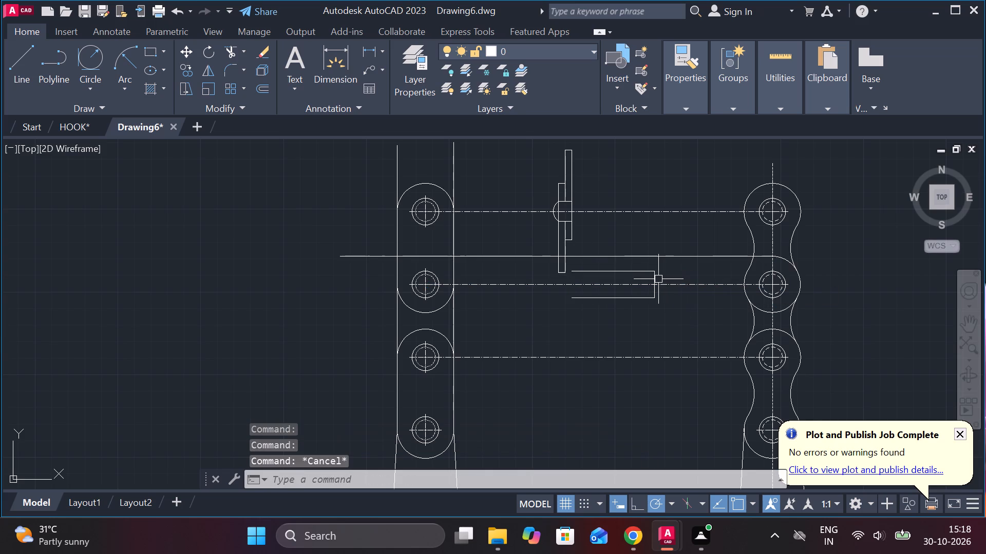
Copy the three-line pin outline from the second centre line straight down onto the third centre line.
click(640, 273)
click(652, 282)
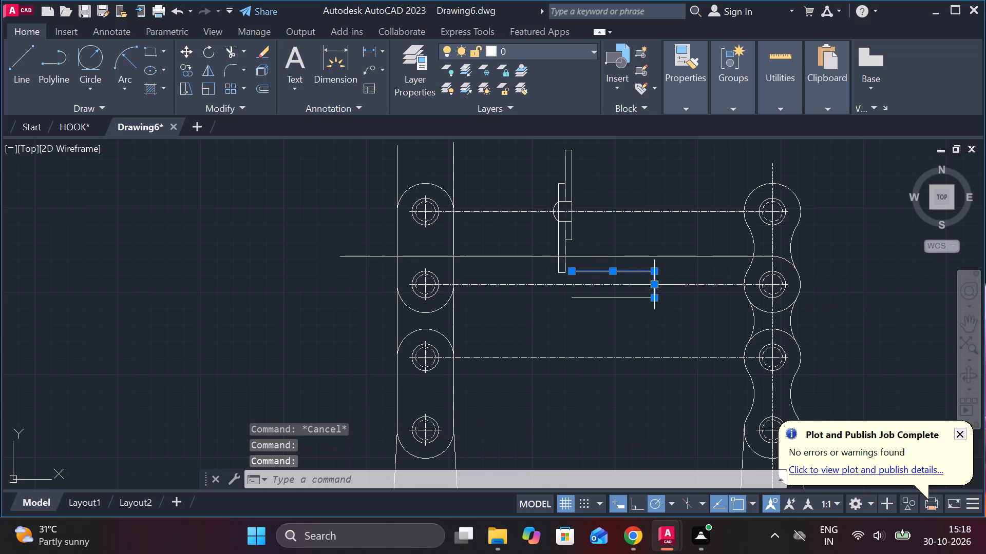
click(636, 296)
text(CO)
key(Return)
click(652, 283)
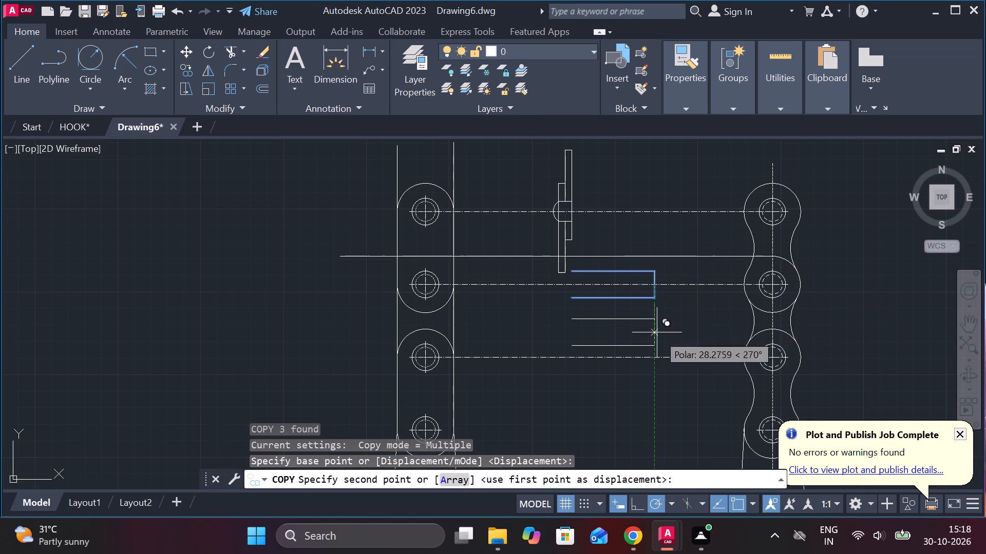
click(654, 354)
middle_drag(654, 369, 649, 260)
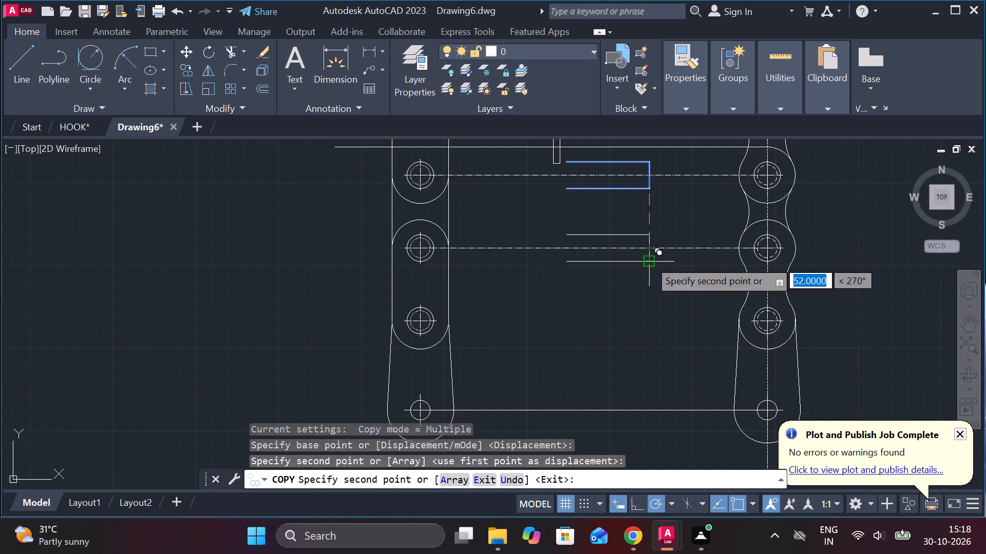
key(Escape)
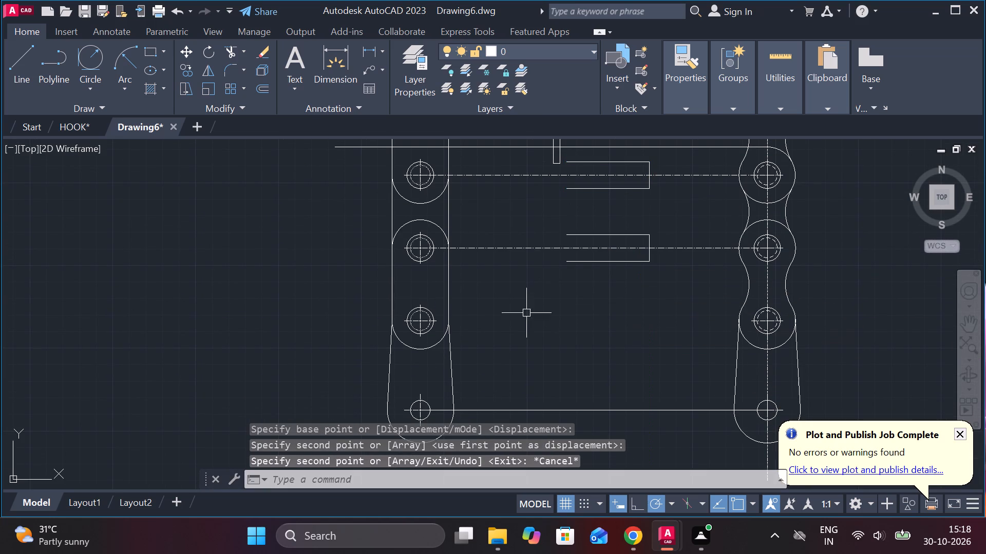
Stretch the fourth hole's centre mark in the straight-sided chain horizontally to the matching hole's centre in the curved-link chain.
click(424, 322)
click(433, 322)
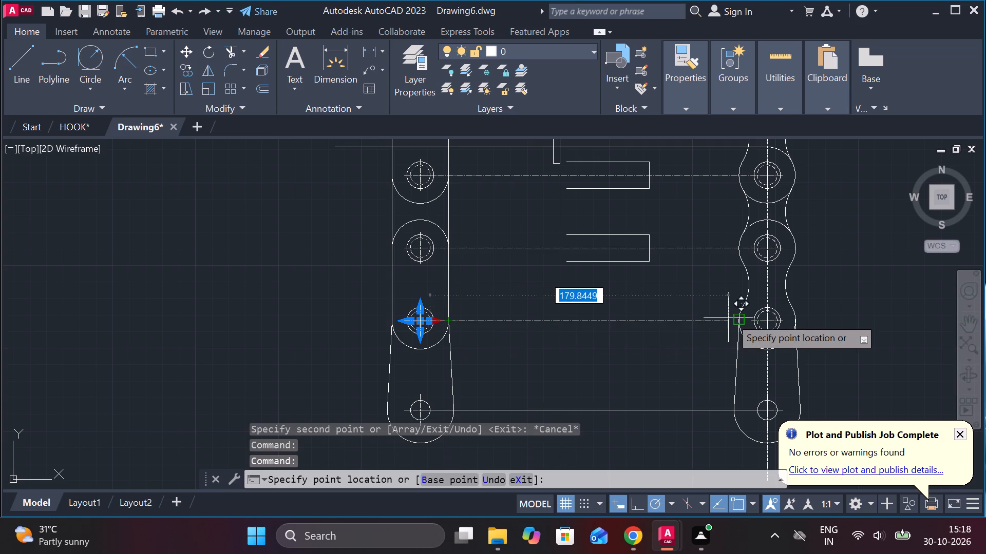
click(765, 326)
key(Escape)
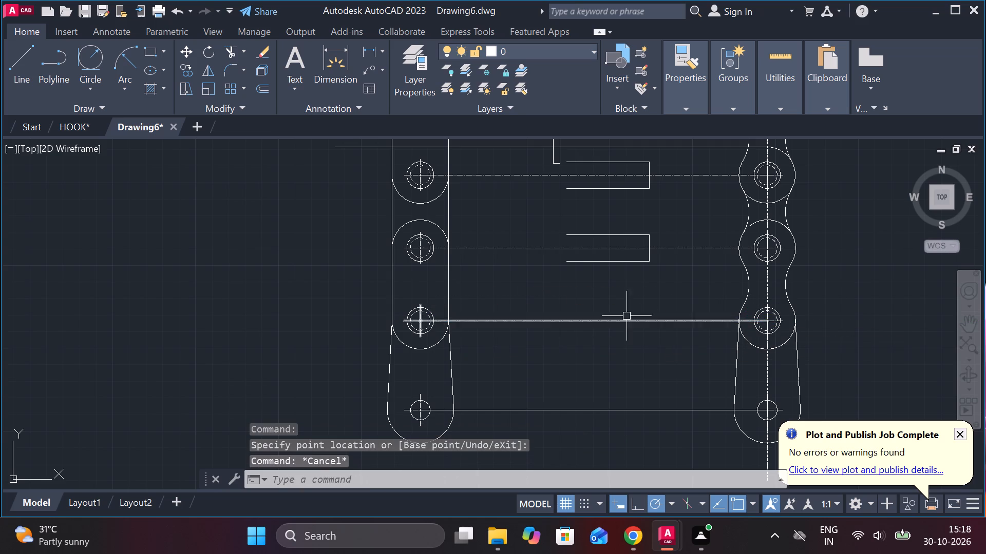
Move the copied pin outline from the third centre line straight down onto the fourth centre line.
click(564, 222)
click(674, 282)
key(m)
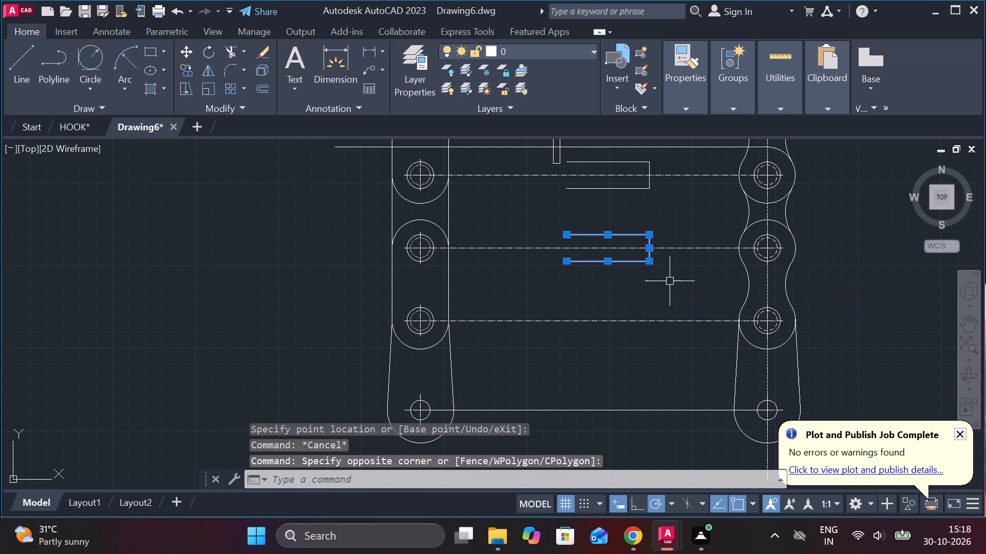
key(Return)
click(648, 245)
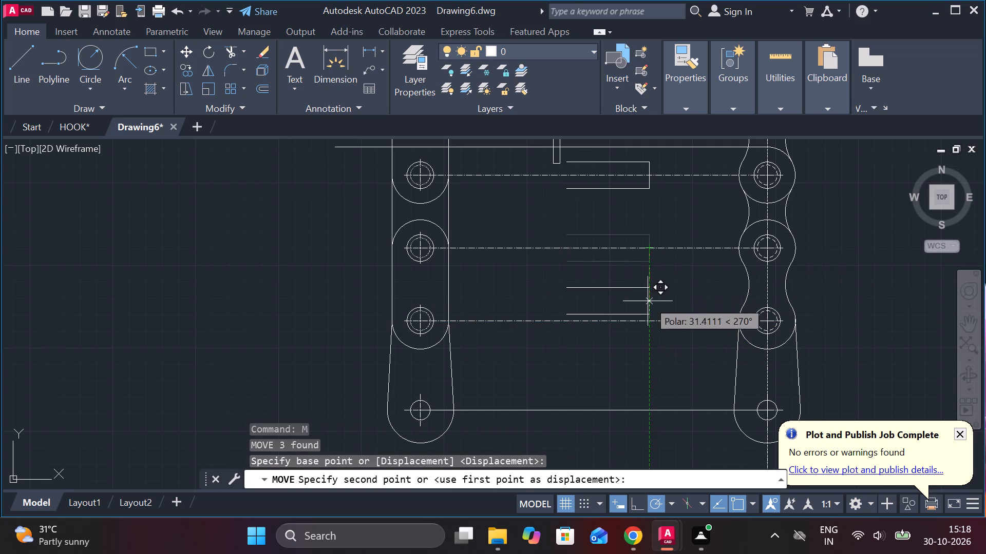
click(647, 318)
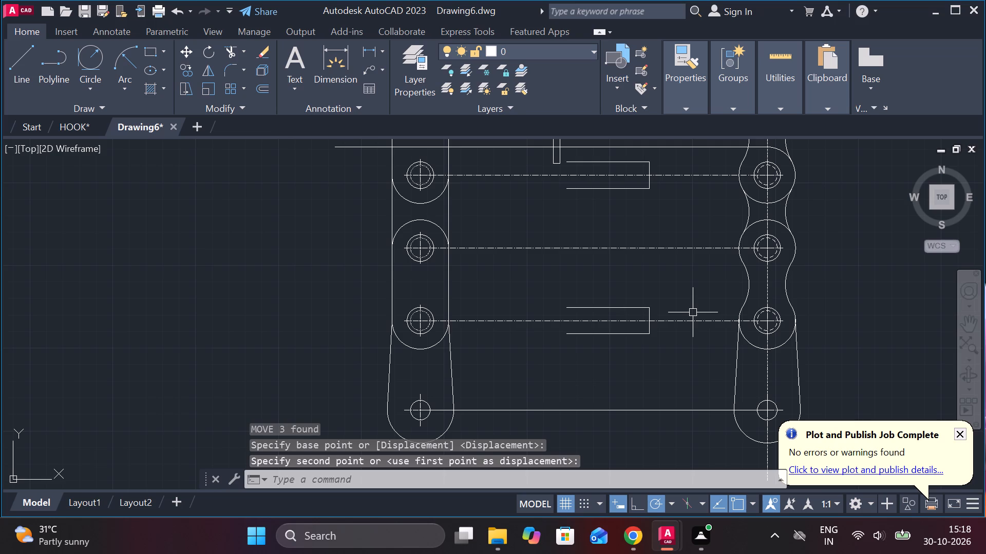
Copy the pin outline from the fourth centre line straight up onto the third centre line.
middle_drag(578, 275, 591, 279)
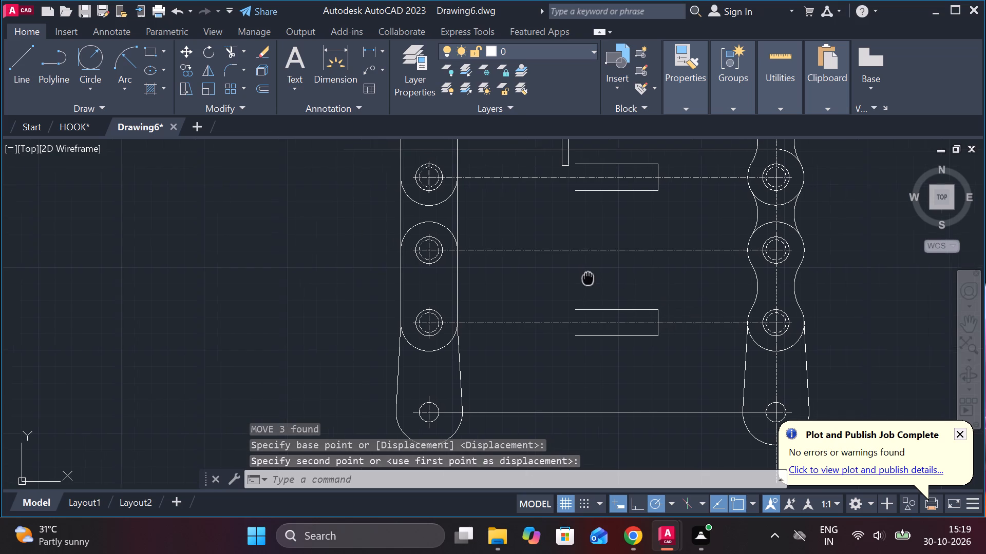
middle_drag(591, 279, 596, 283)
click(576, 299)
click(698, 368)
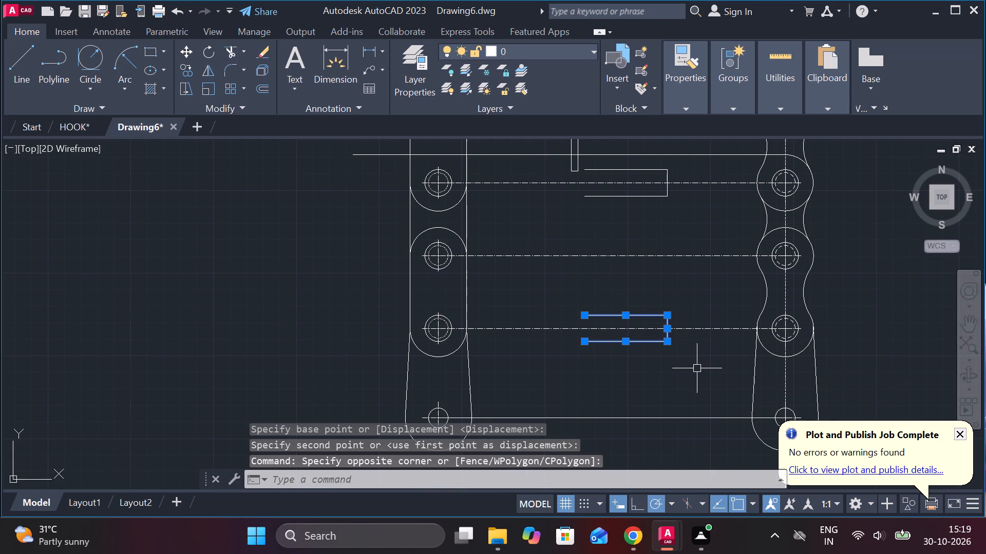
text(CO)
key(Return)
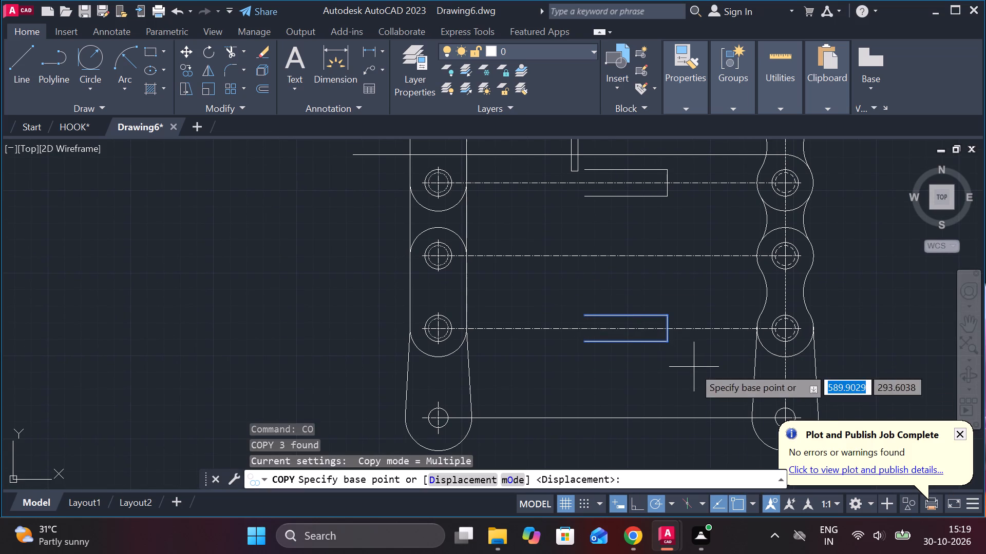
click(672, 329)
click(671, 260)
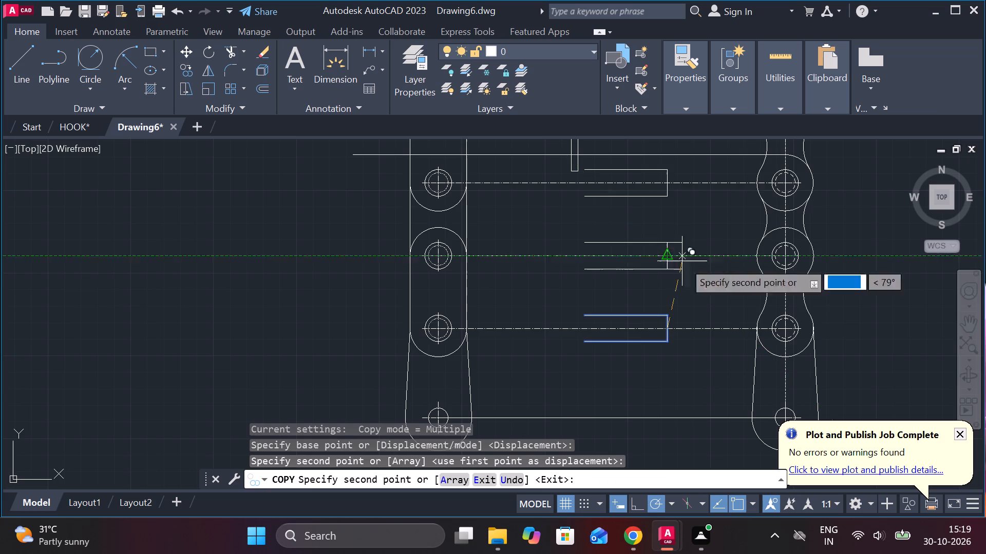
scroll(705, 273, down, 1)
scroll(668, 275, up, 1)
key(Escape)
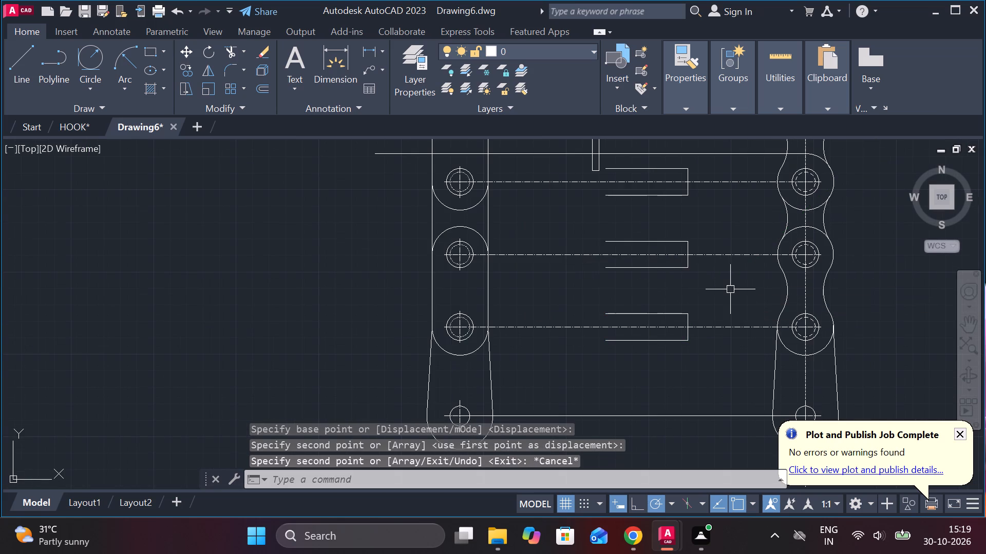
Trim the horizontal projection line at the straight-sided chain back to the outer edge of the side-view plate.
middle_drag(726, 275, 715, 375)
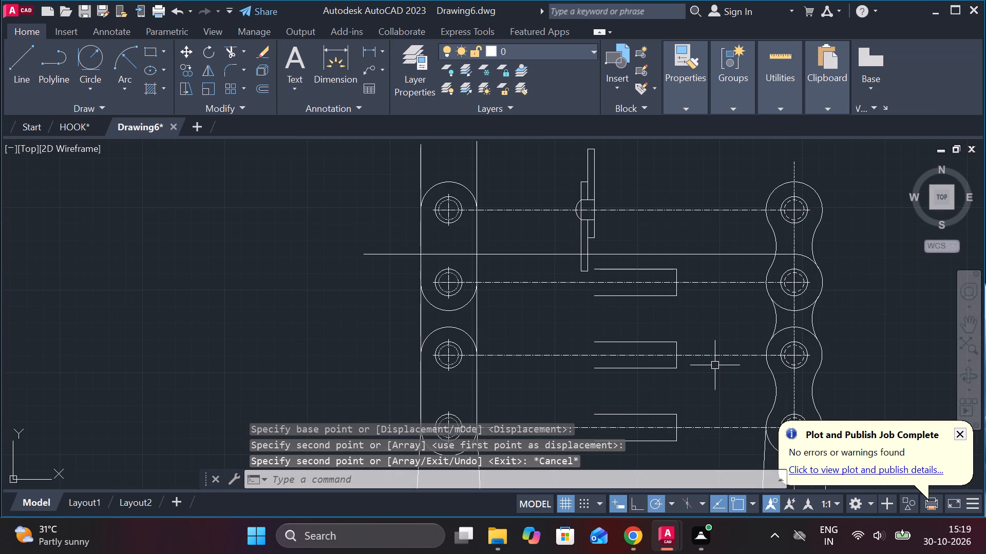
scroll(594, 240, up, 1)
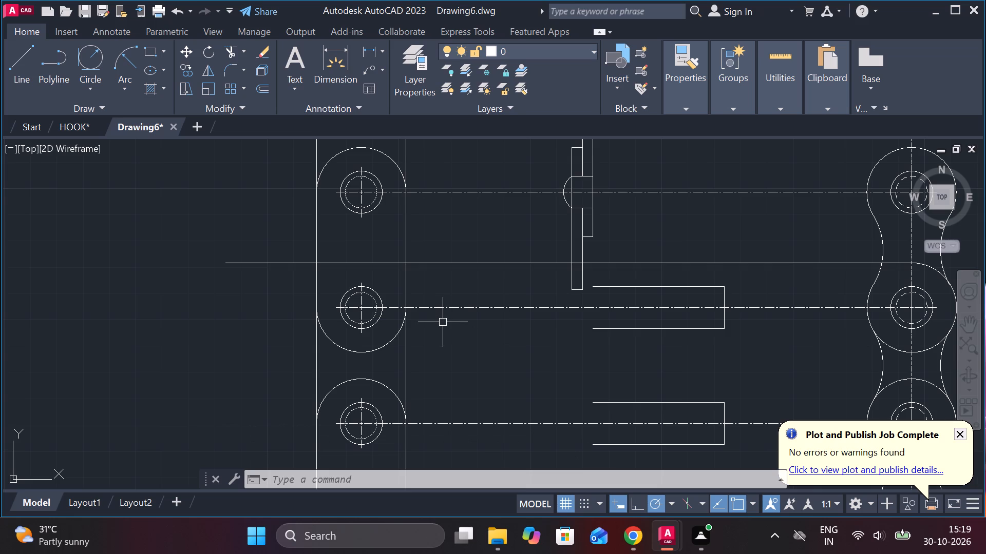
text(TR)
key(space)
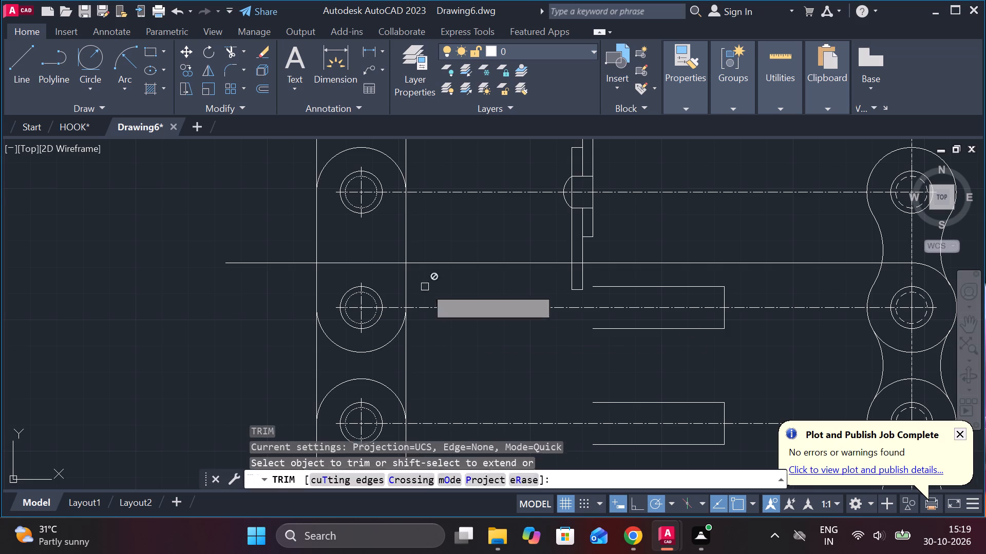
click(382, 266)
click(297, 266)
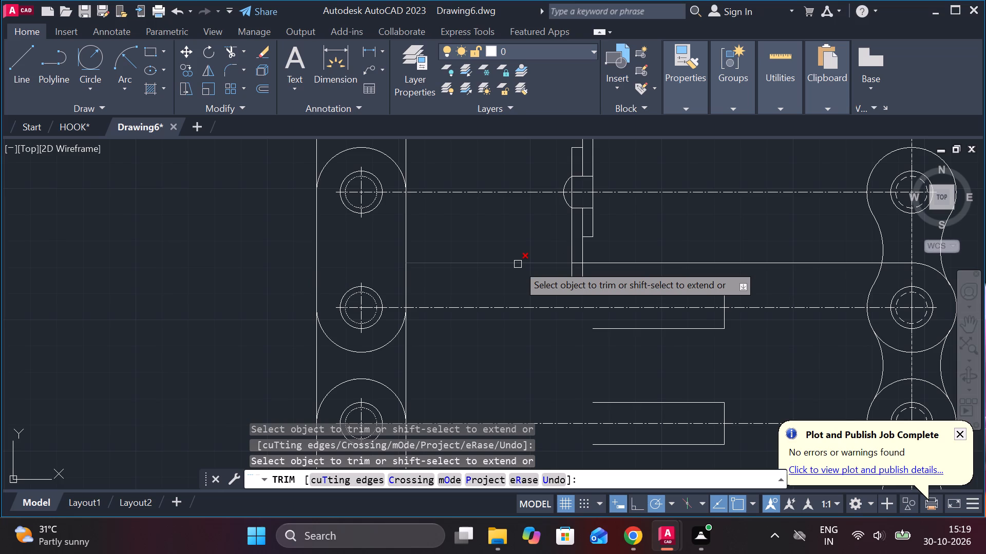
click(544, 262)
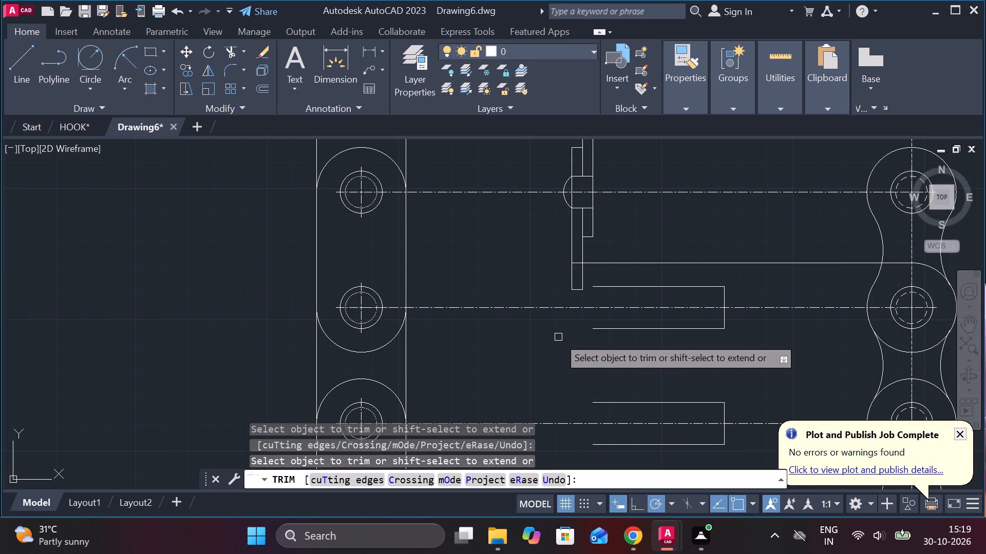
key(Escape)
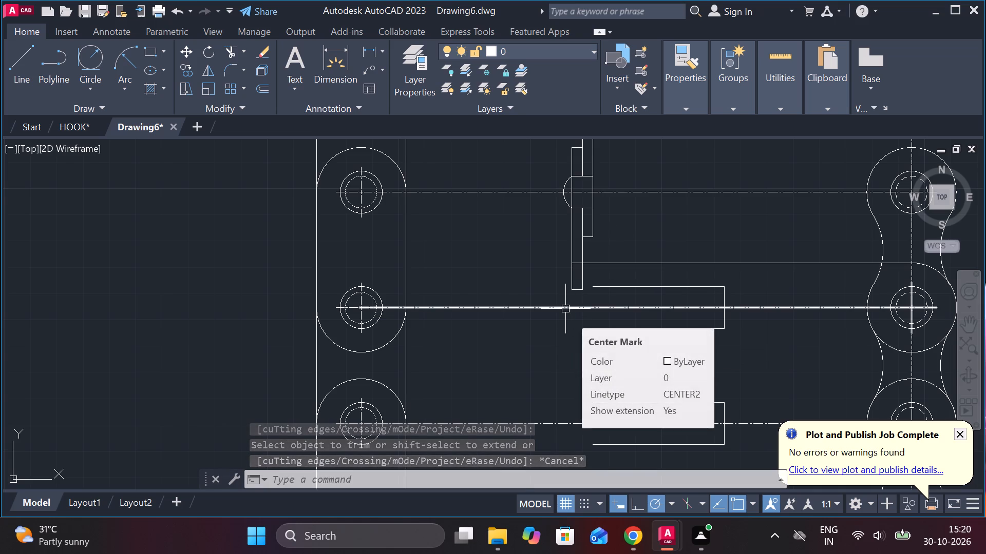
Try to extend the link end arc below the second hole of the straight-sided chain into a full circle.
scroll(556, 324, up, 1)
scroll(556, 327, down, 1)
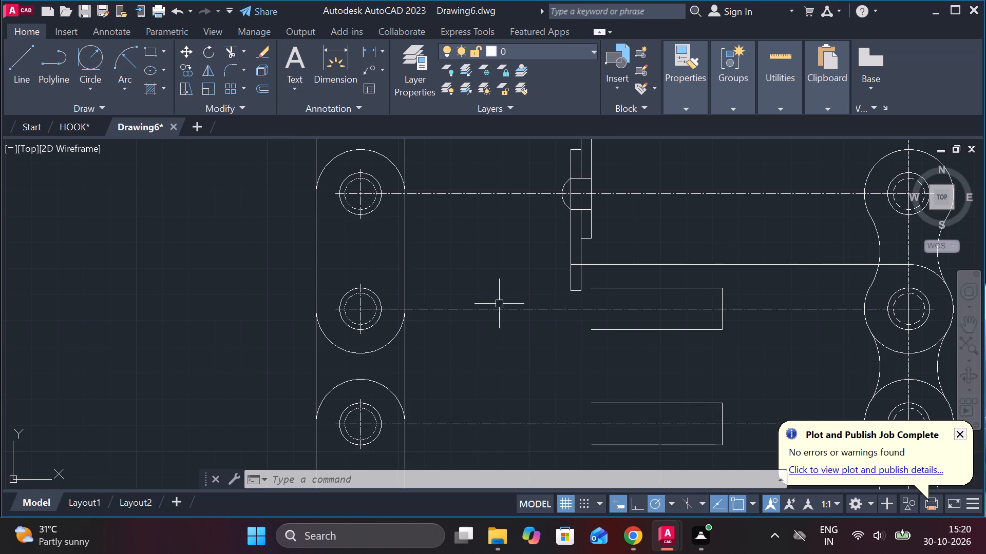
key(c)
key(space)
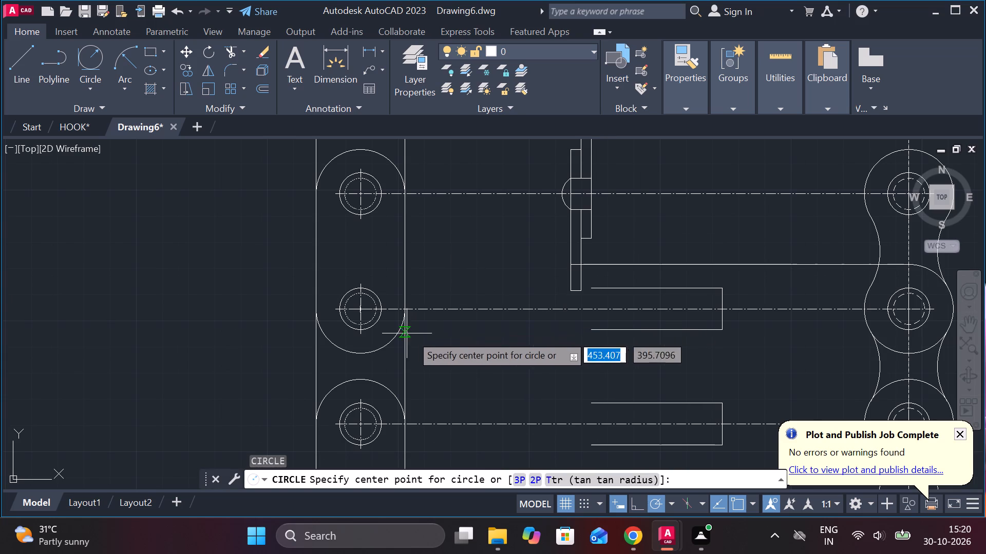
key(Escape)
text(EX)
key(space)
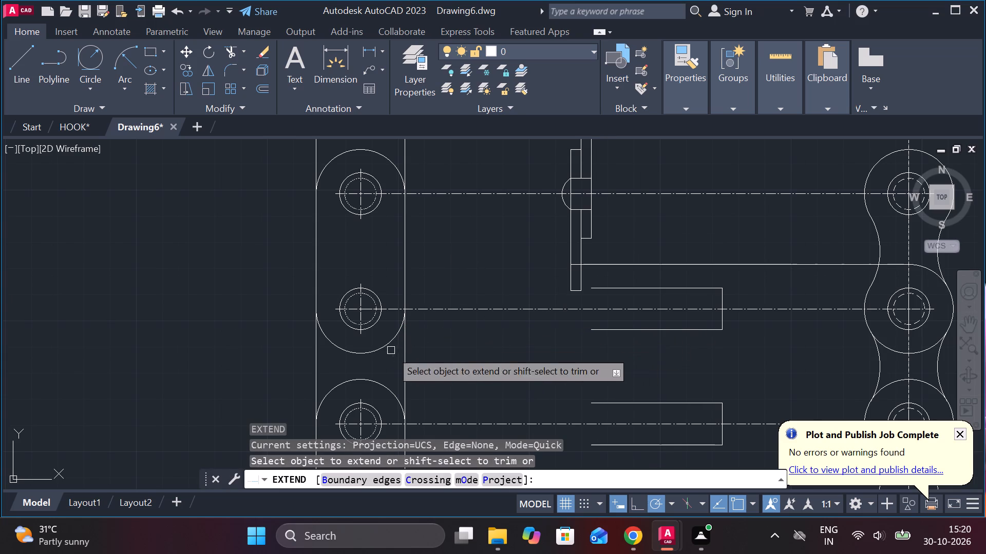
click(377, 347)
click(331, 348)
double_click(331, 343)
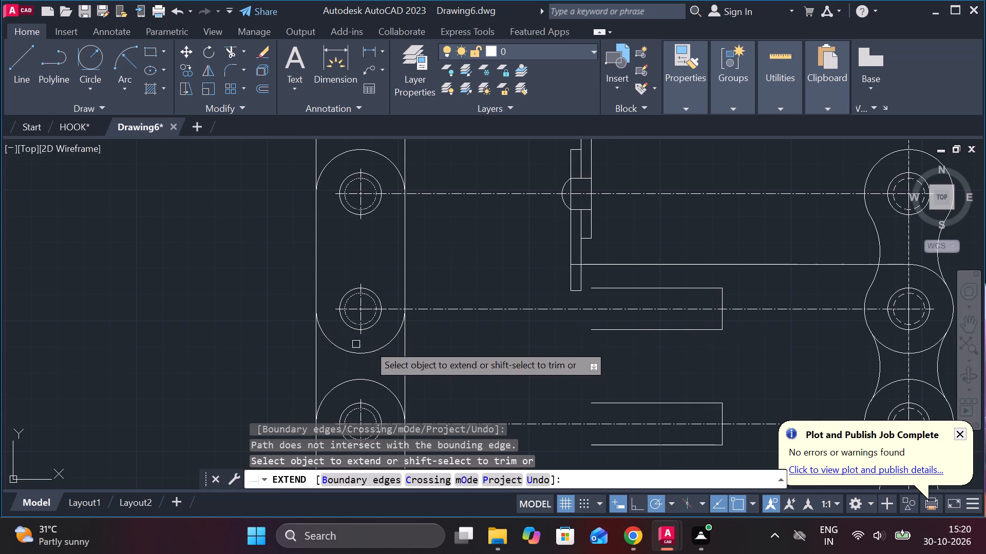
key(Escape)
Draw a circle of radius 17 centred on the second hole of the straight-sided chain, reaching the link's side edge.
text(C)
key(space)
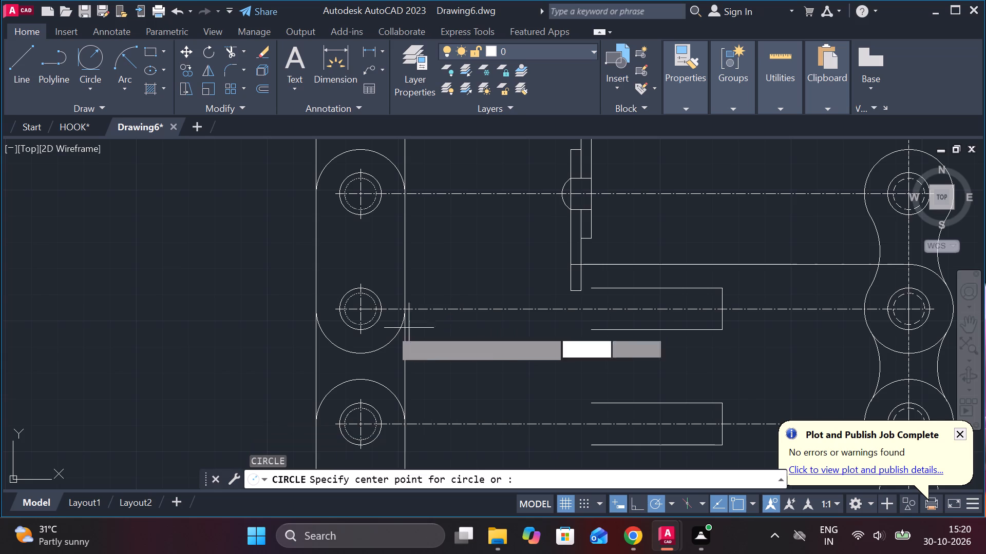
click(356, 313)
scroll(356, 313, up, 2)
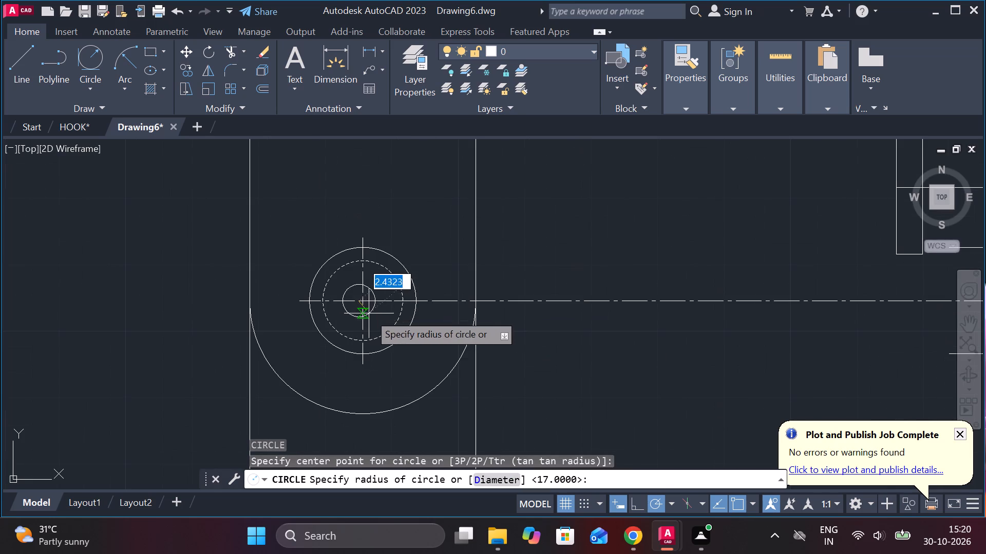
key(Escape)
key(space)
click(363, 301)
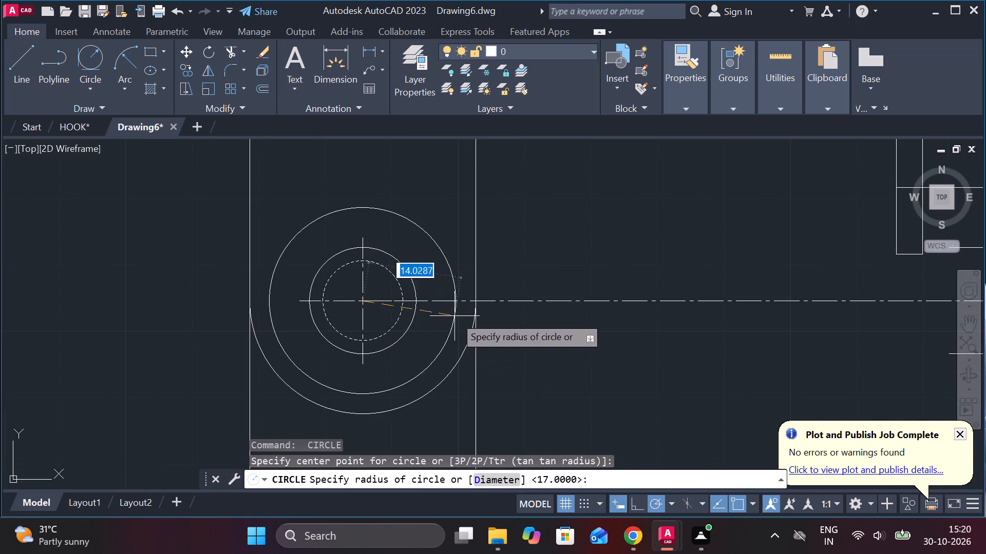
click(474, 304)
scroll(495, 304, down, 2)
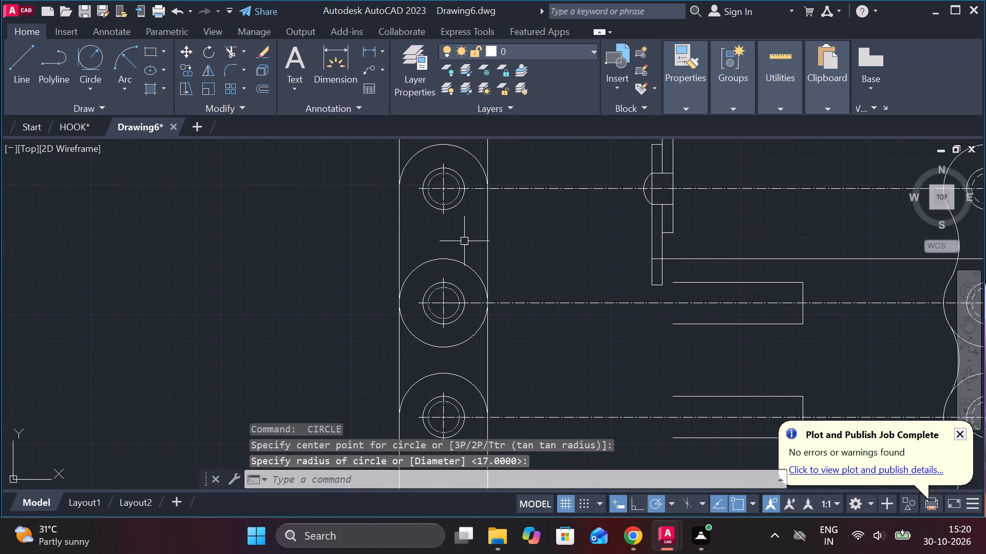
Draw a circle of radius 17 centred on the first hole of the straight-sided chain, reaching the link's side edge.
key(space)
scroll(437, 181, up, 1)
click(442, 194)
click(509, 196)
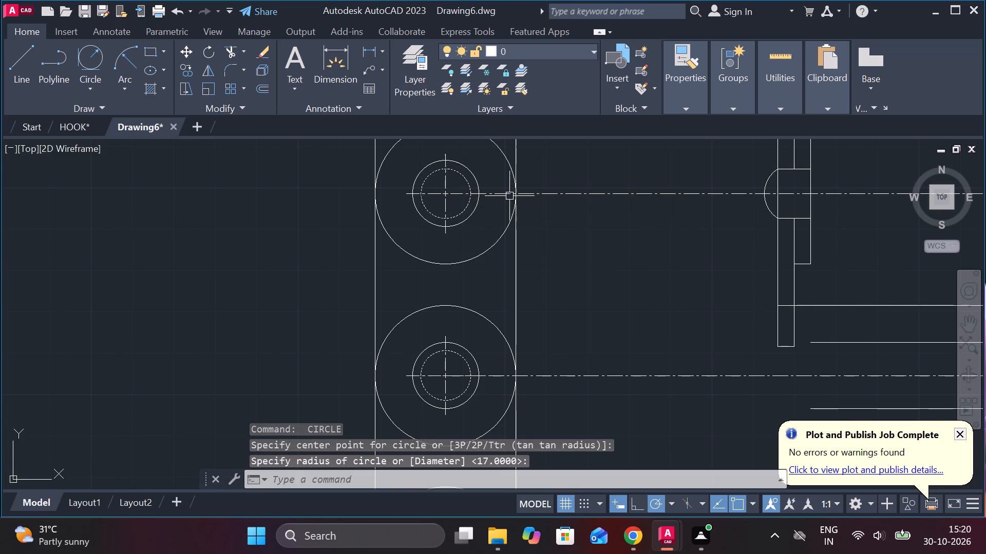
Draw a circle of radius 17 centred on the third hole of the straight-sided chain, reaching the link's side edge.
scroll(552, 229, down, 2)
middle_drag(579, 300, 564, 236)
key(space)
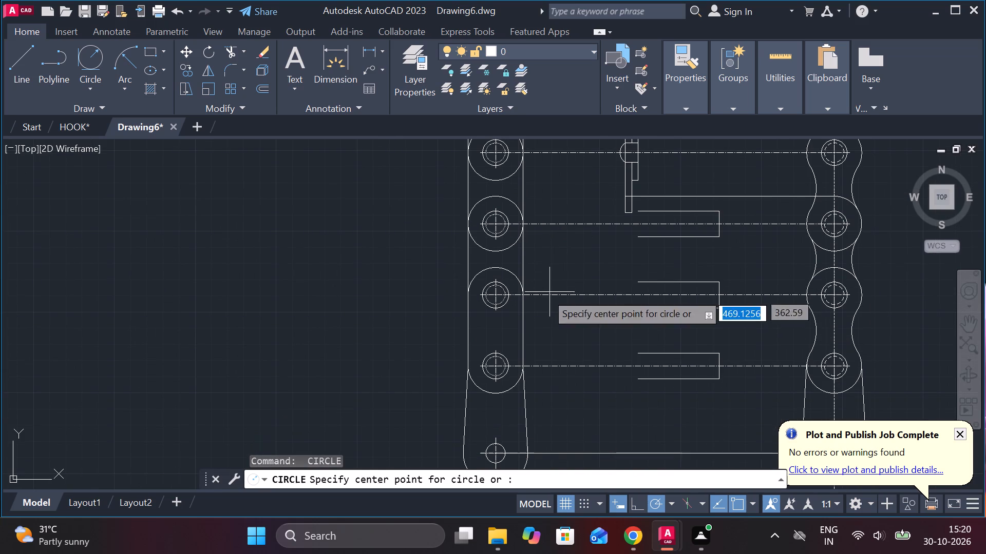
click(494, 294)
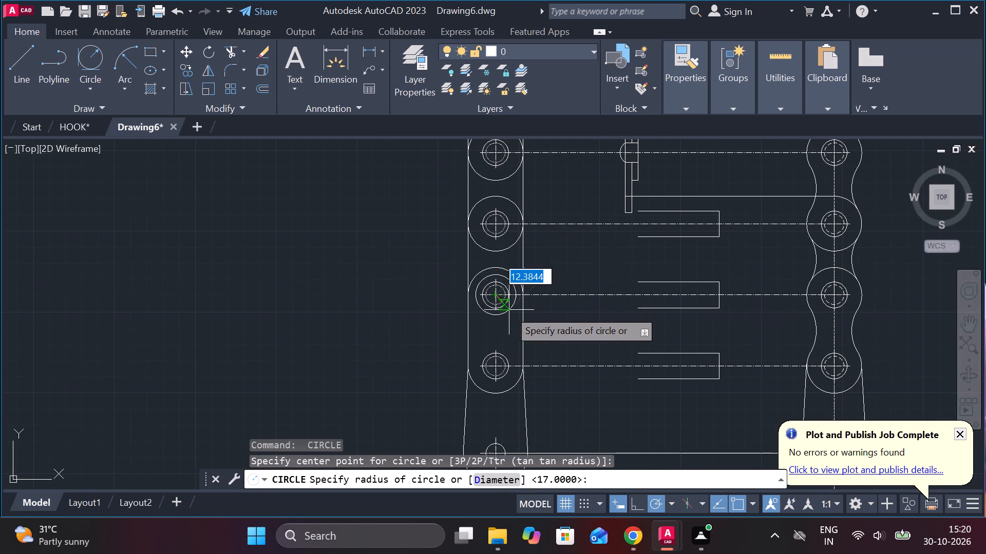
scroll(509, 310, up, 2)
click(542, 281)
scroll(597, 304, down, 3)
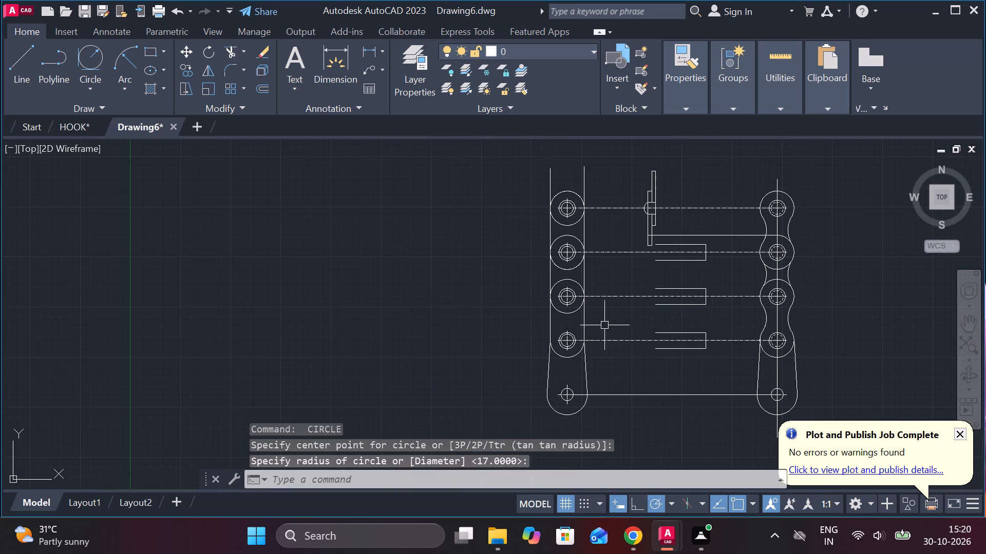
Draw a circle centred on the fourth hole of the straight-sided chain, reaching the link's side edge.
middle_drag(586, 350, 580, 309)
scroll(577, 304, up, 3)
key(space)
click(502, 285)
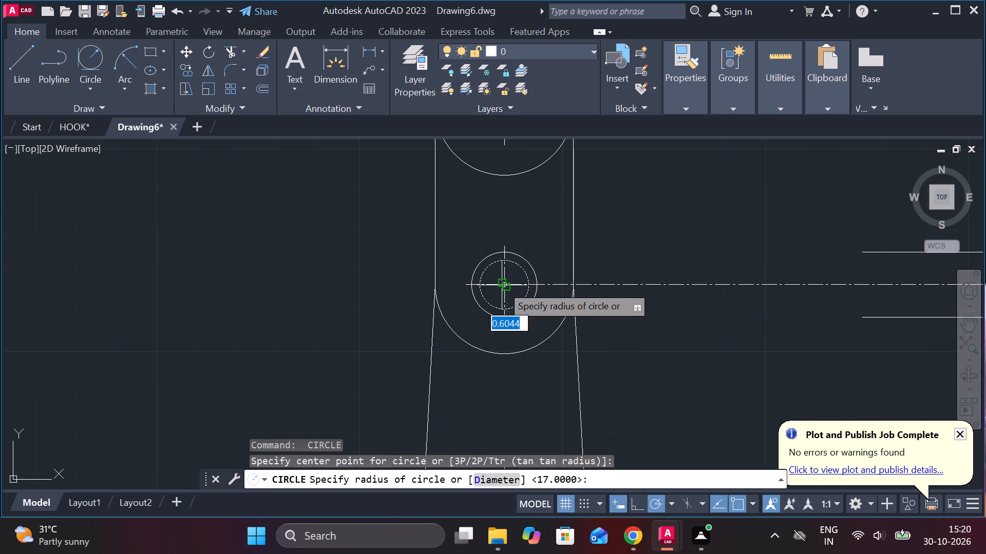
key(Escape)
scroll(527, 271, up, 1)
key(space)
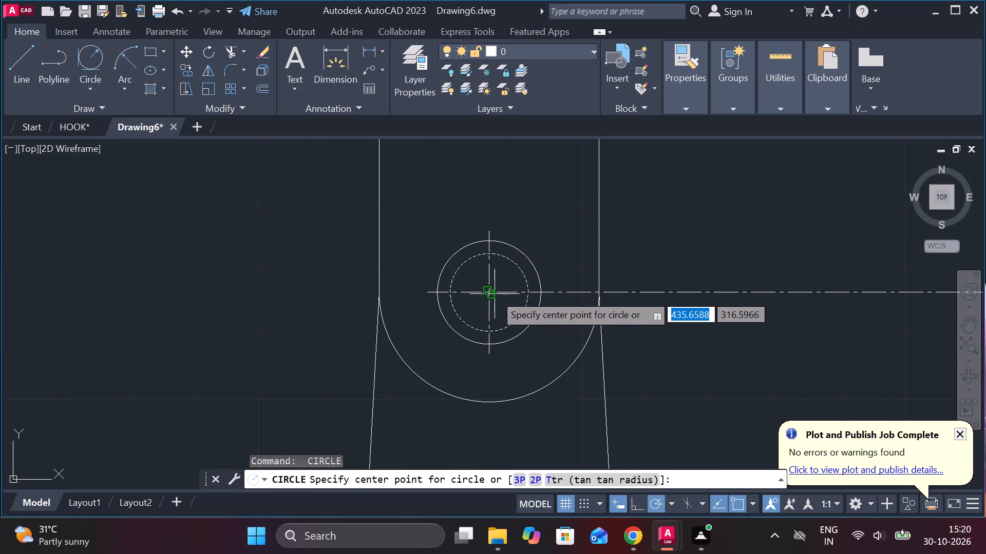
click(495, 294)
click(599, 299)
scroll(614, 300, down, 1)
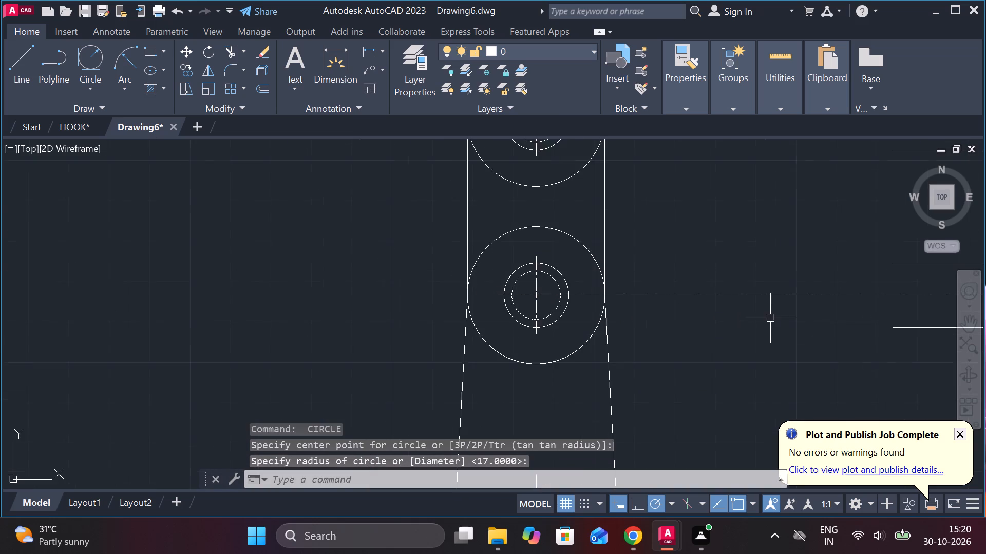
Extend the link arc around the curved-link chain's third hole down to the vertical centre line, trying both sides.
scroll(772, 318, down, 2)
middle_drag(763, 339, 622, 390)
middle_drag(637, 318, 406, 390)
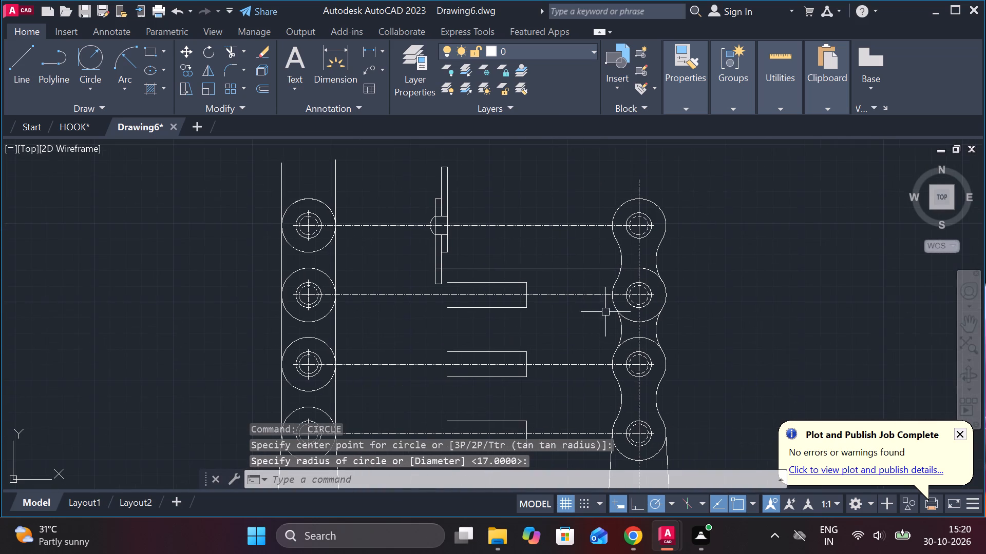
middle_drag(671, 352, 683, 275)
scroll(679, 305, up, 2)
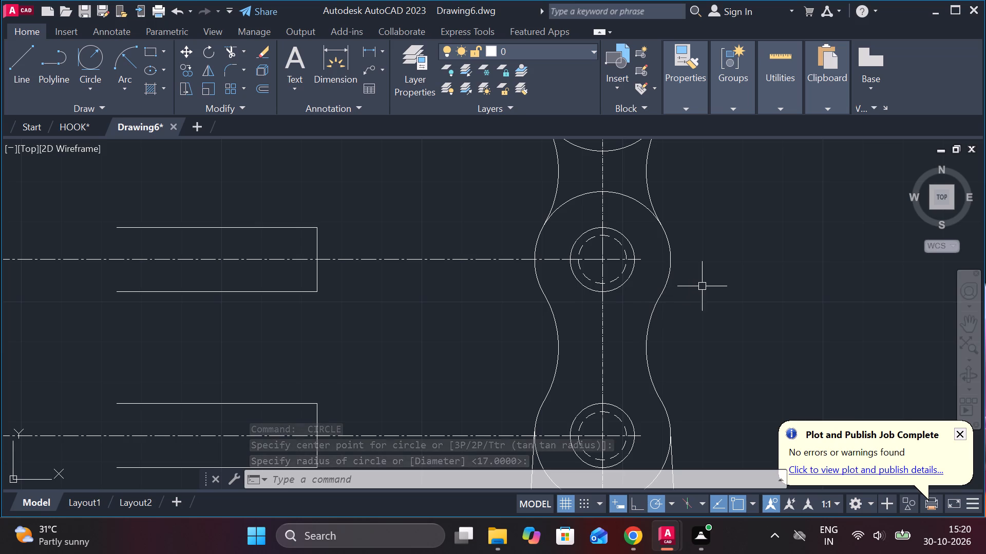
text(EX)
key(space)
click(668, 272)
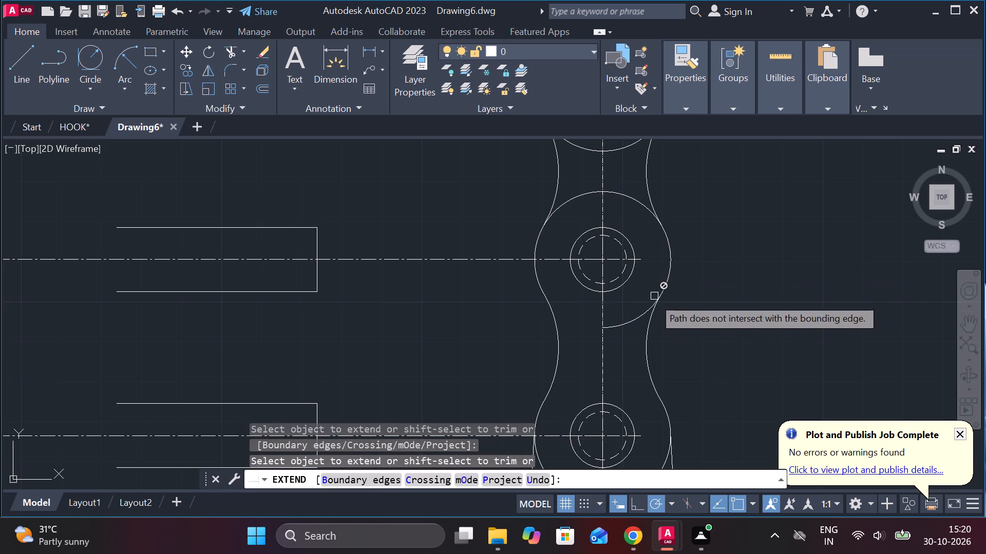
click(535, 275)
middle_drag(650, 384, 649, 382)
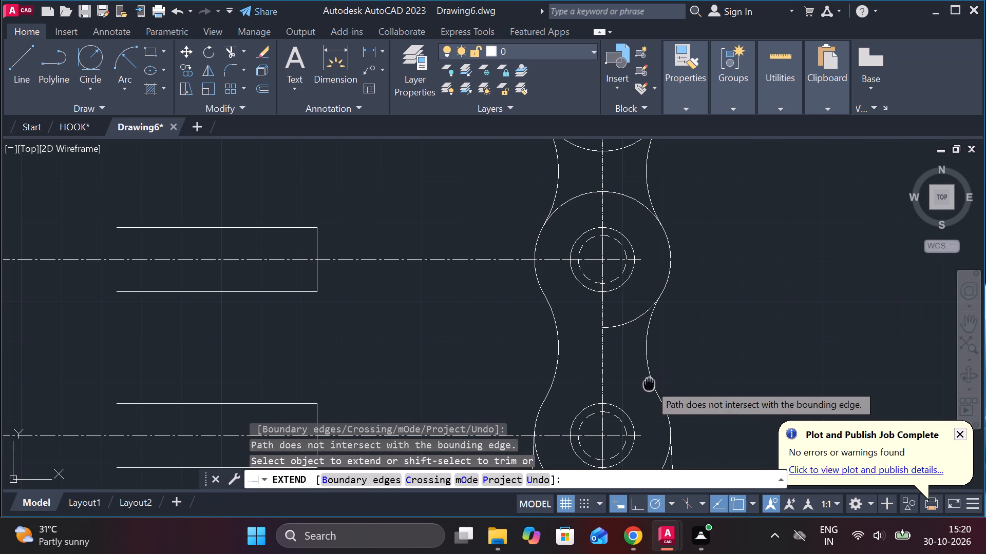
Extend the link arc around the curved-link chain's fourth hole up to the vertical centre line, trying both sides.
middle_drag(649, 382, 662, 299)
click(678, 324)
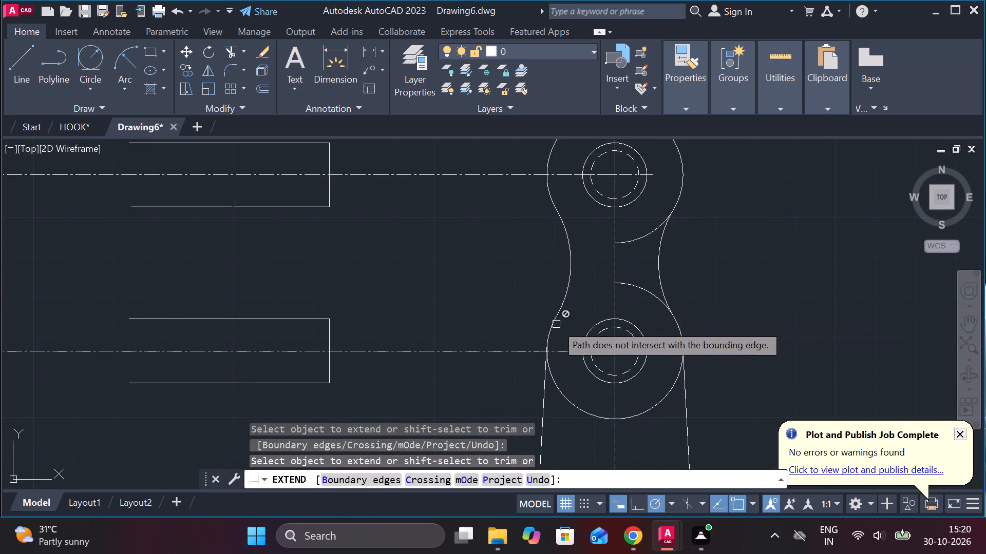
click(550, 333)
scroll(659, 304, down, 2)
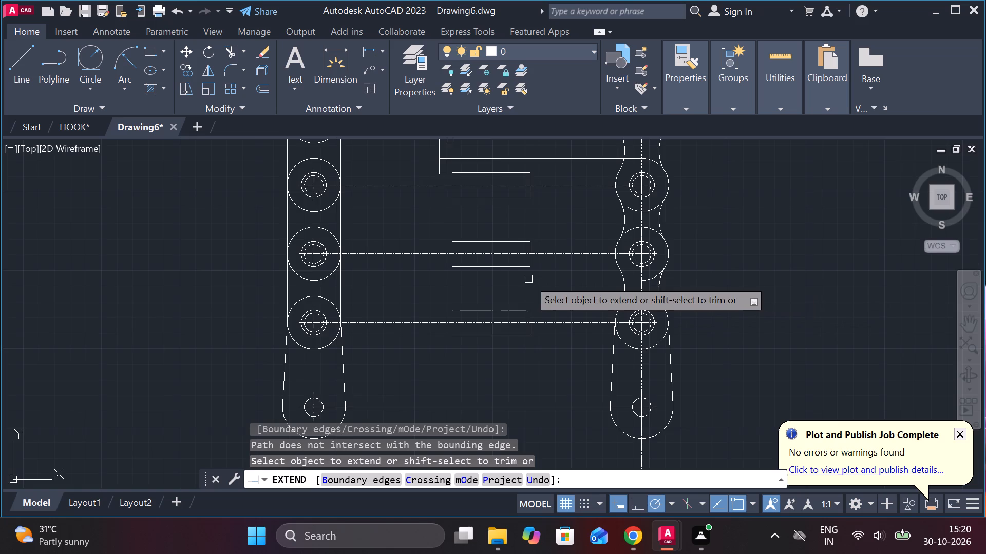
middle_drag(538, 279, 576, 338)
scroll(525, 196, up, 1)
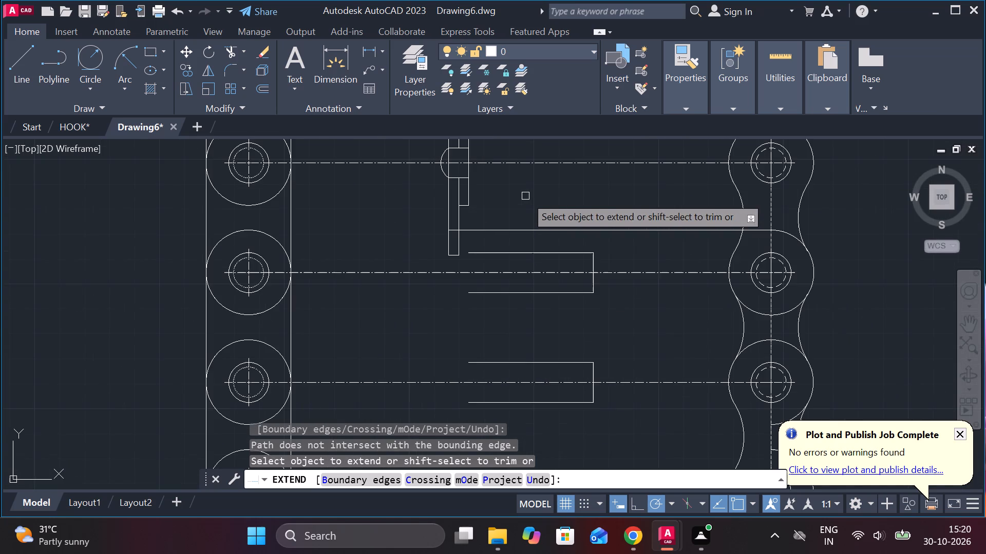
middle_drag(564, 201, 599, 232)
key(Escape)
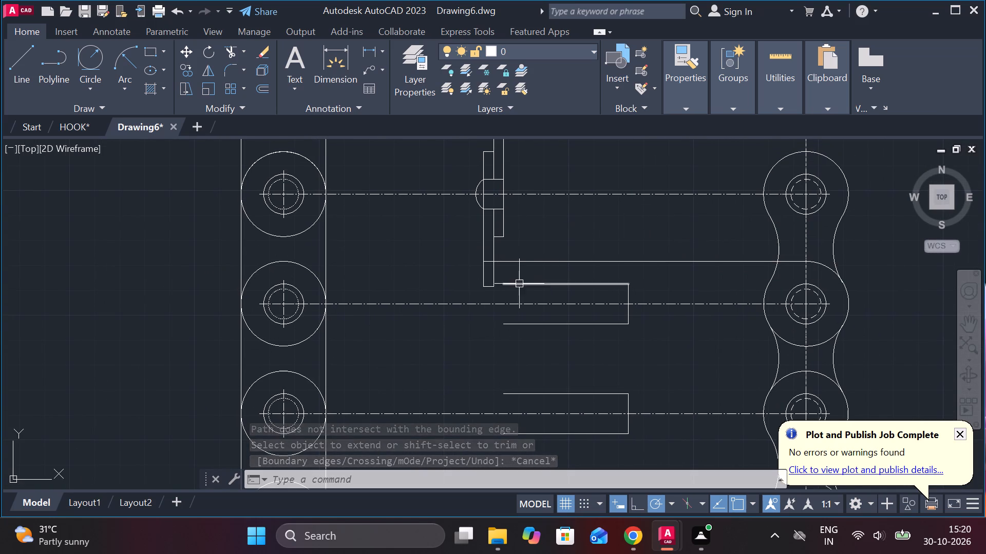
Trim away the horizontal guide line running from the side-view plate to the curved link's second circle.
middle_drag(538, 271, 542, 286)
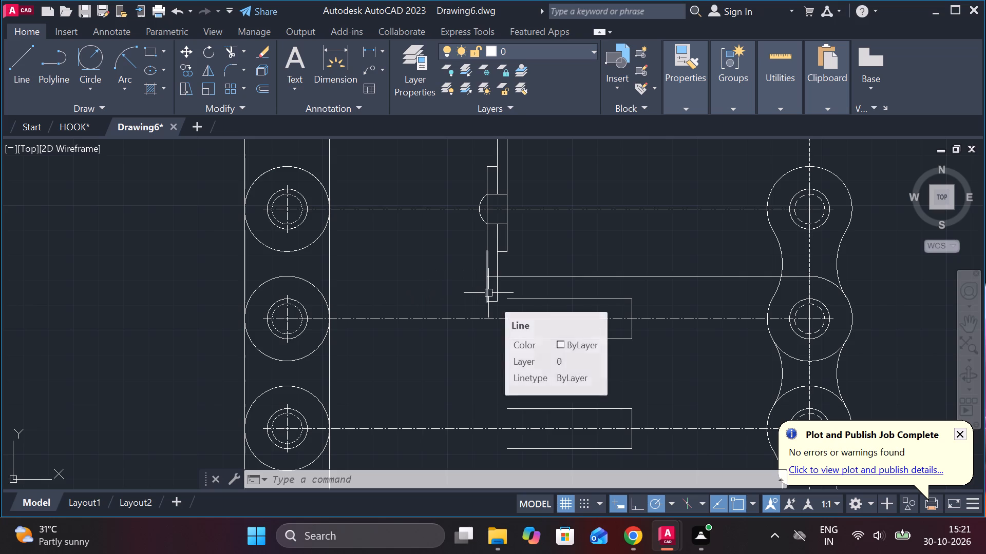
scroll(518, 281, up, 1)
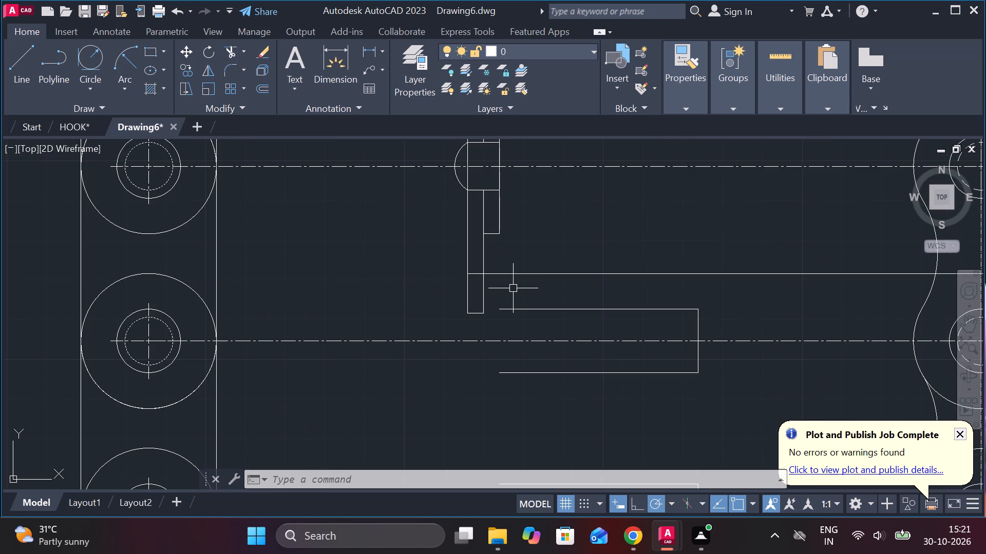
text(TR)
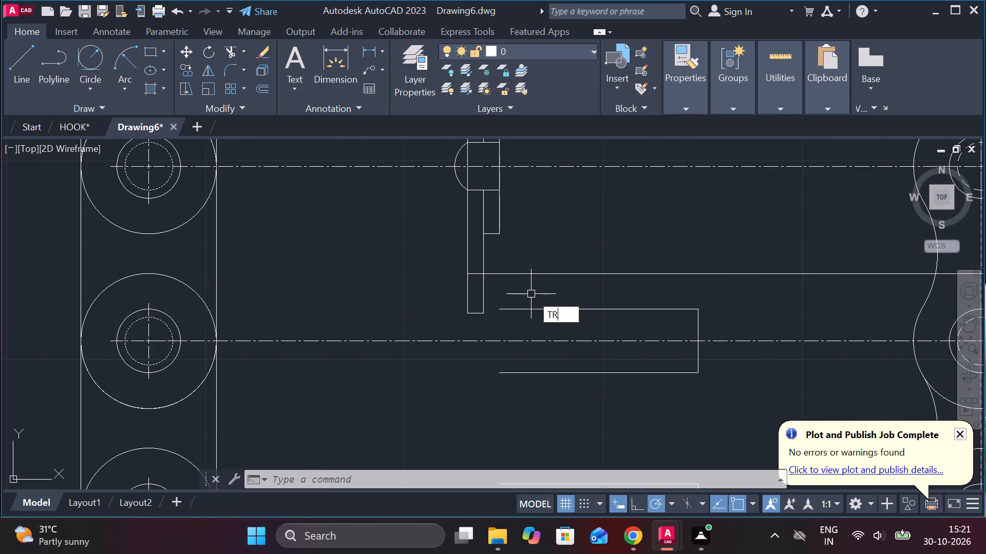
key(space)
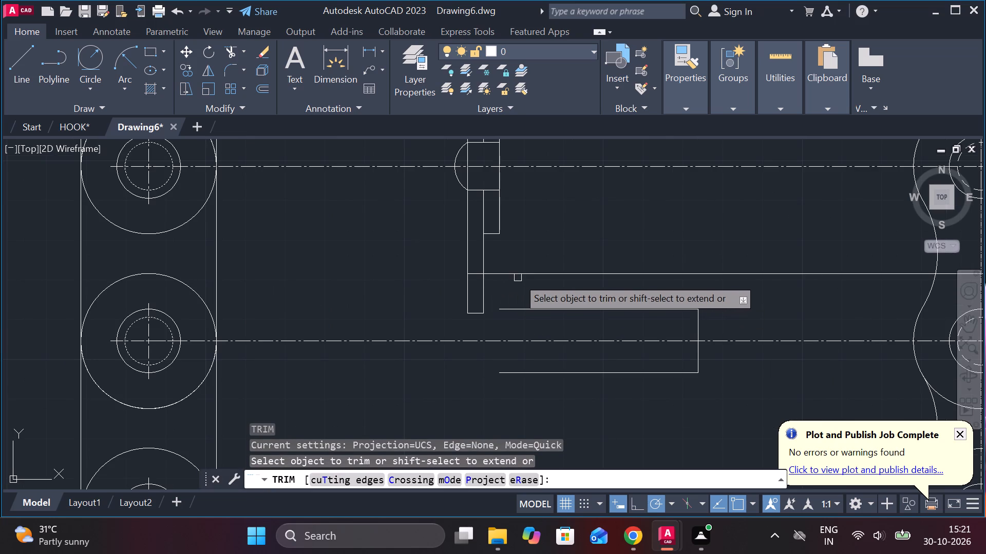
click(520, 278)
scroll(660, 276, down, 1)
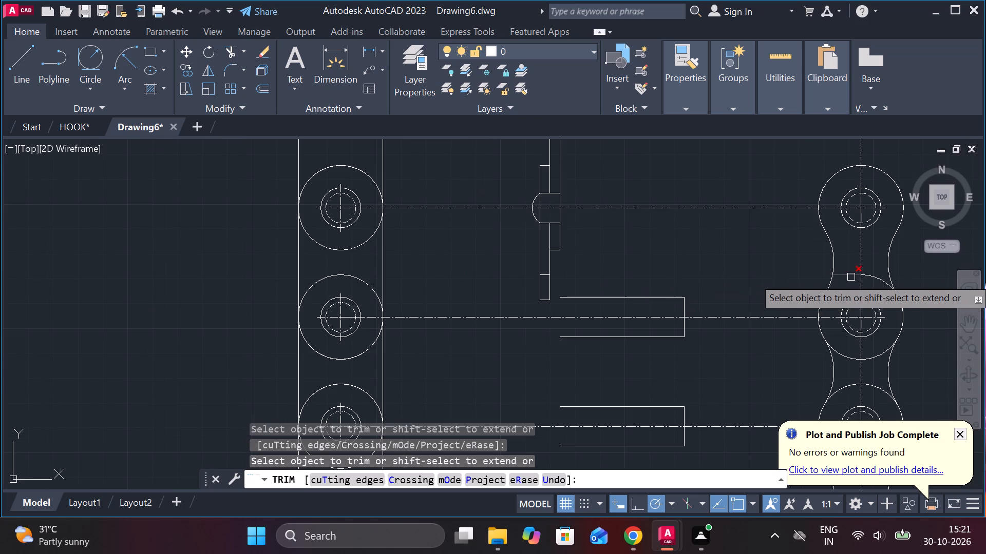
click(851, 277)
click(877, 283)
scroll(591, 265, up, 1)
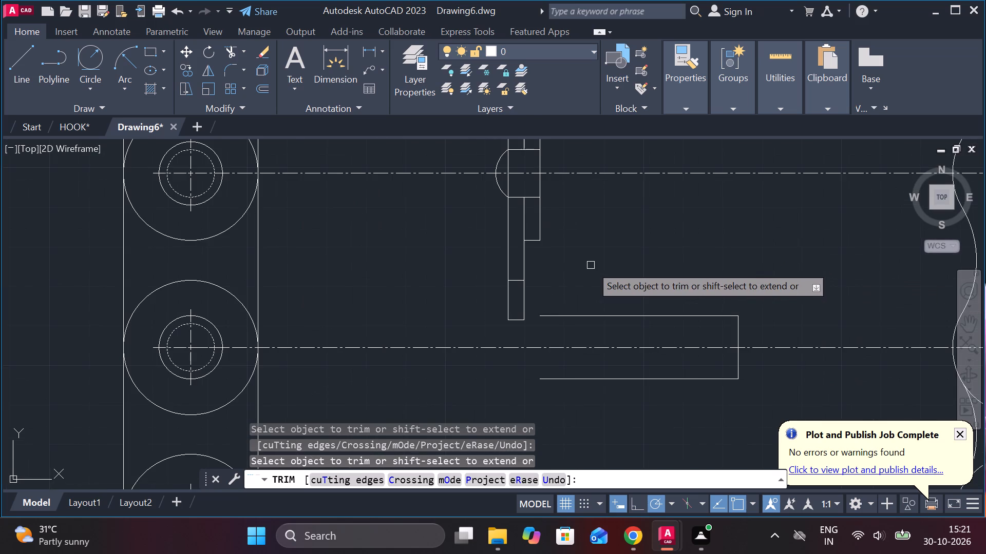
key(Escape)
Draw a 4-unit horizontal line outward from the side-view plate's inner edge, at the trimmed guide line's height.
key(l)
key(Return)
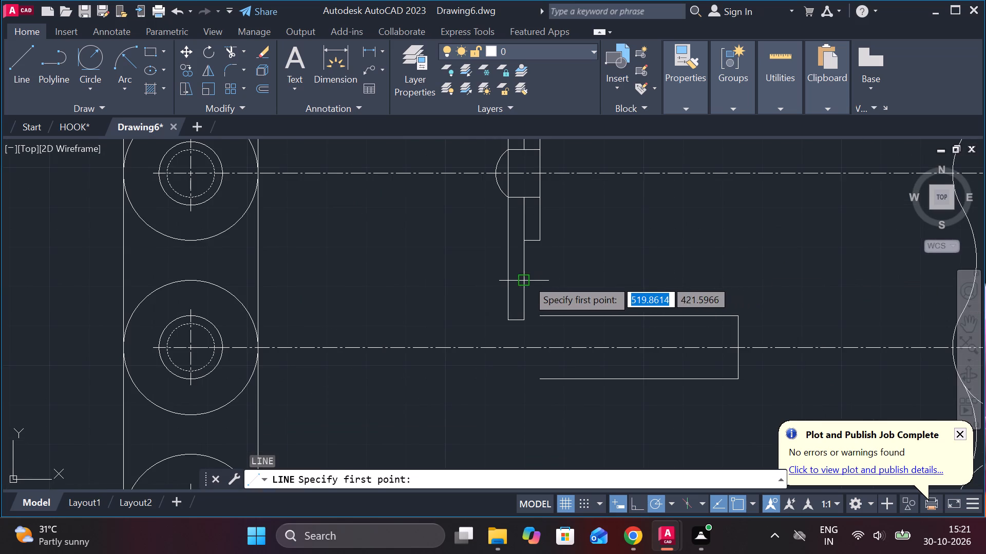
click(527, 279)
text(4)
key(space)
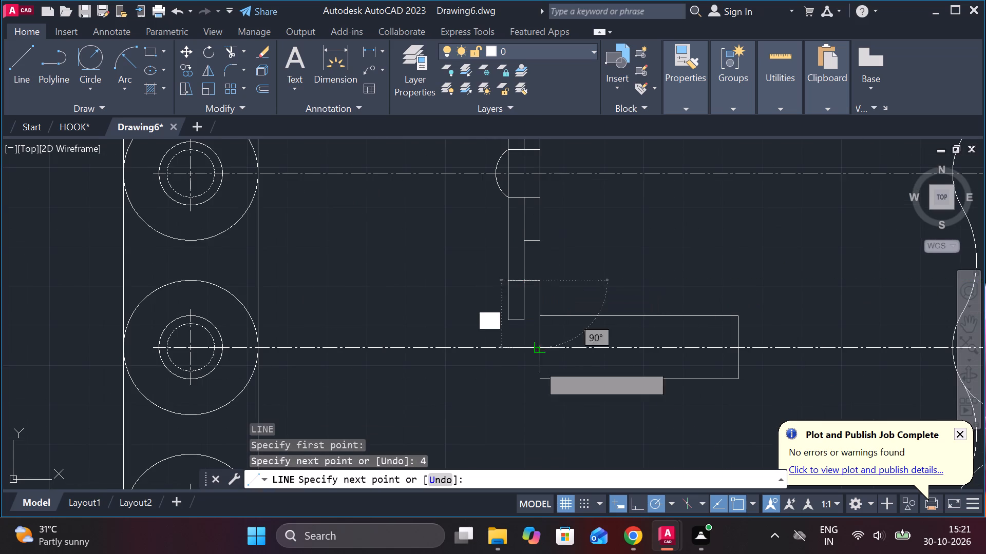
middle_drag(533, 414, 554, 354)
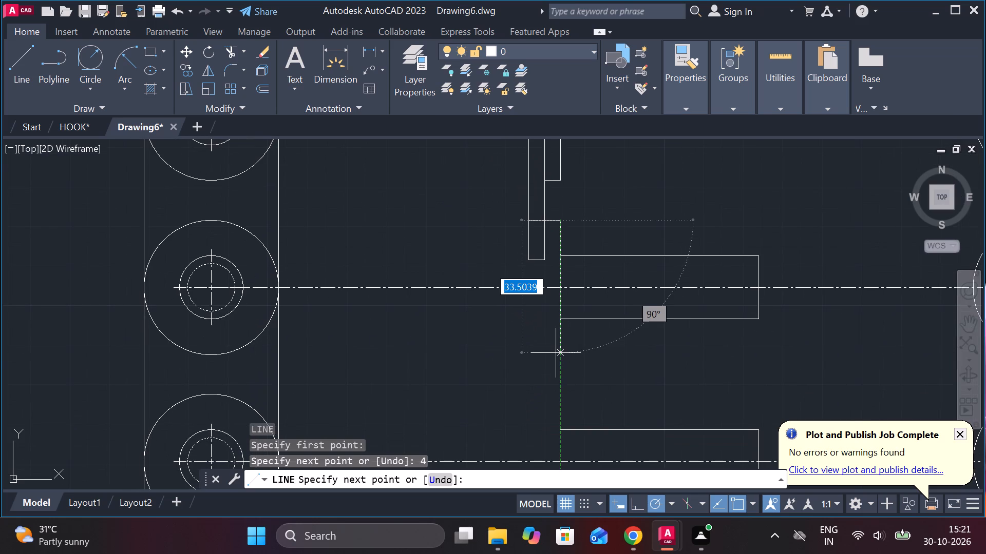
middle_drag(556, 353, 557, 293)
key(Escape)
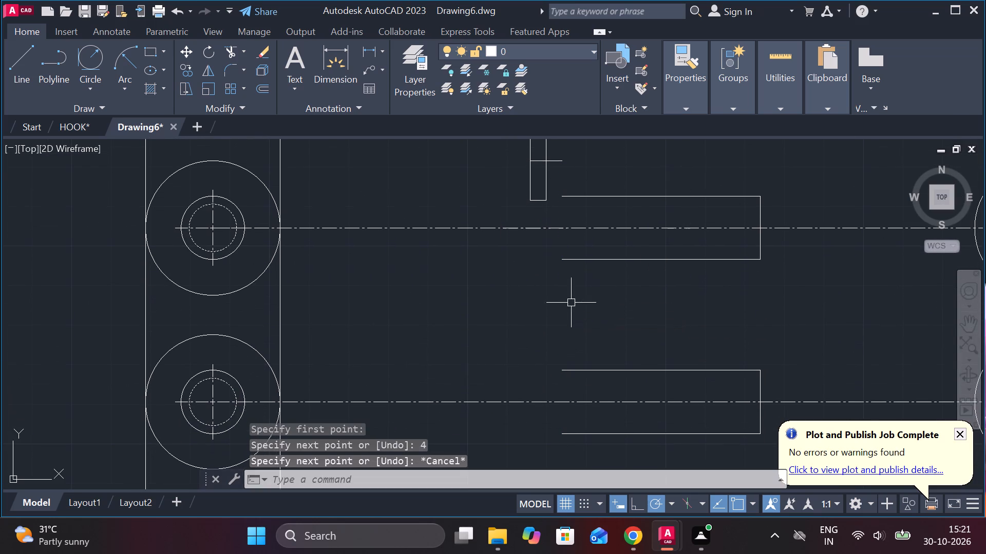
Close the open left end of the third side-view pin rectangle with a vertical line.
scroll(630, 318, down, 2)
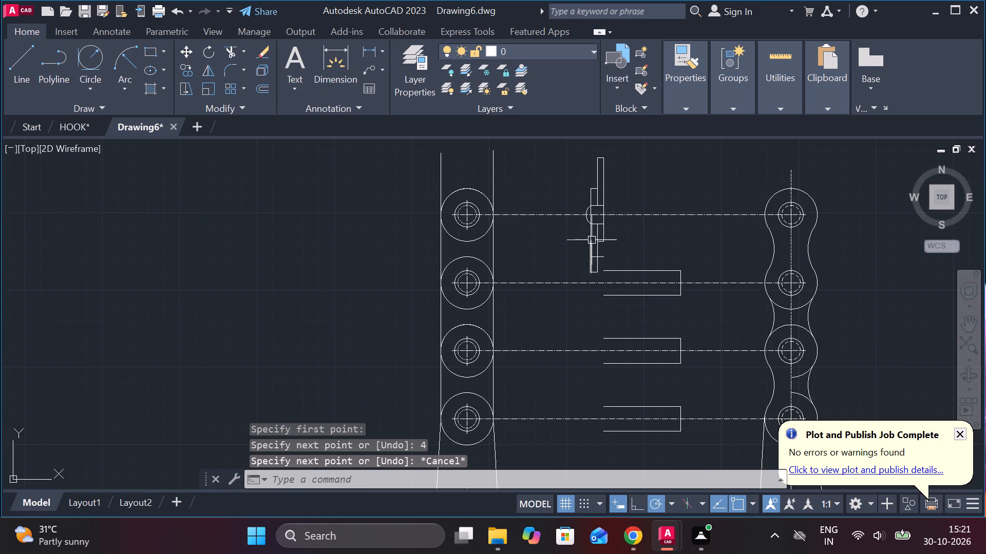
scroll(592, 240, up, 1)
middle_drag(637, 327, 583, 250)
scroll(537, 331, up, 2)
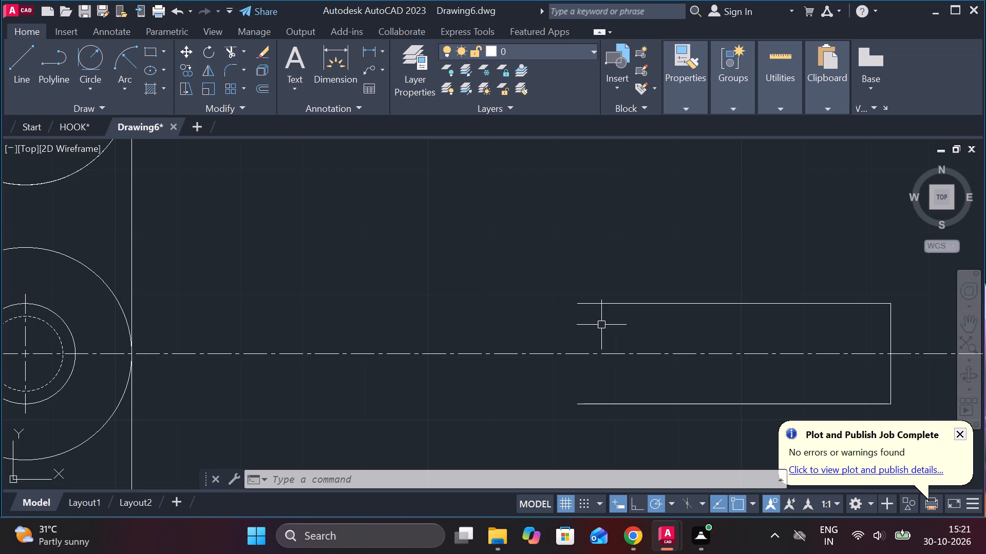
key(l)
key(Return)
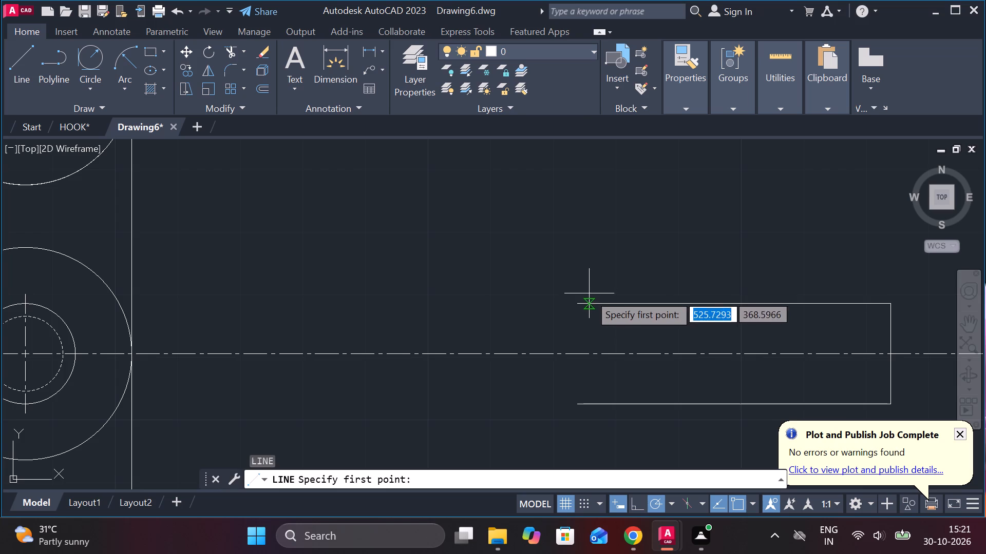
click(584, 301)
click(577, 408)
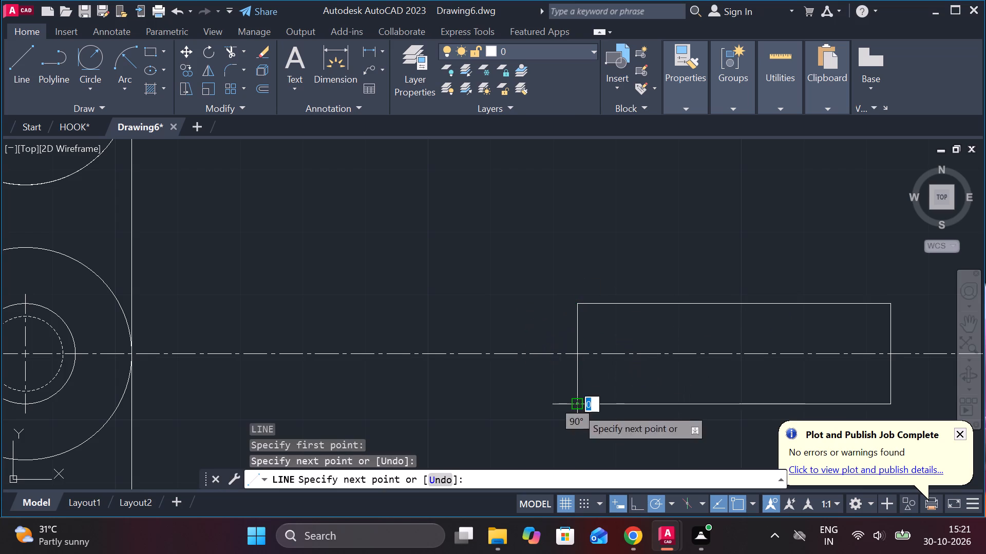
scroll(589, 273, down, 2)
key(Escape)
Close the open left end of the fourth side-view pin rectangle with a vertical line.
key(space)
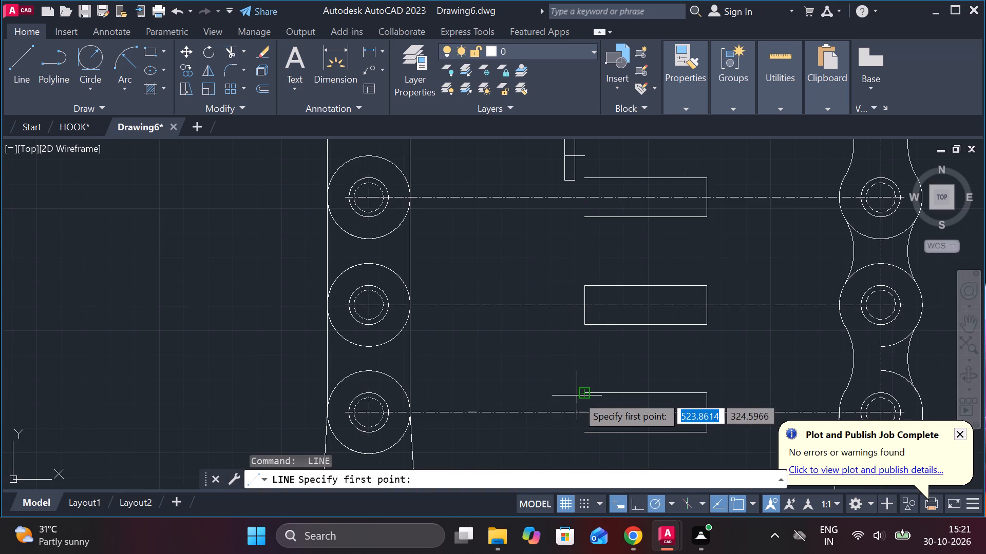
click(577, 395)
click(582, 430)
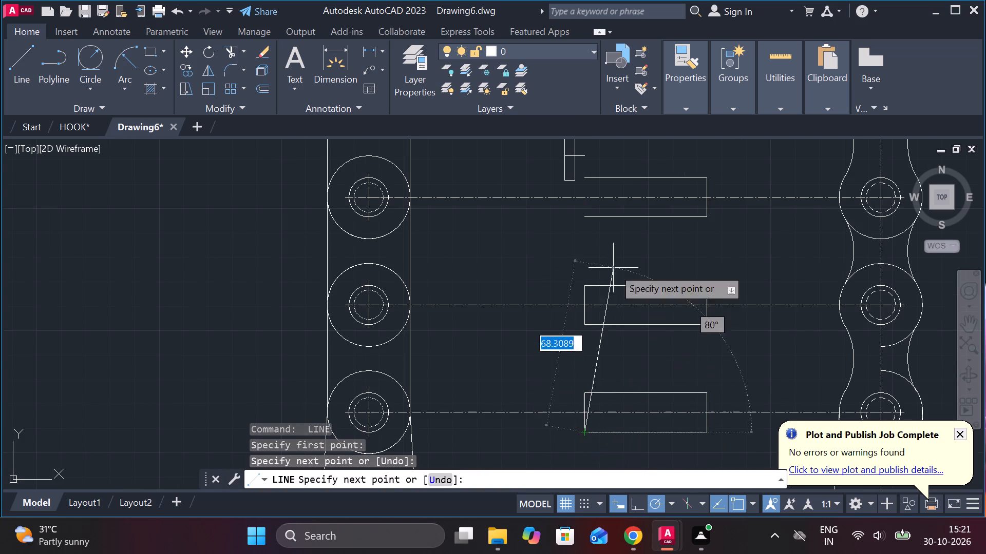
key(Escape)
Close the open left end of the second side-view pin rectangle with a vertical line.
middle_drag(559, 220, 560, 282)
scroll(653, 253, up, 1)
key(space)
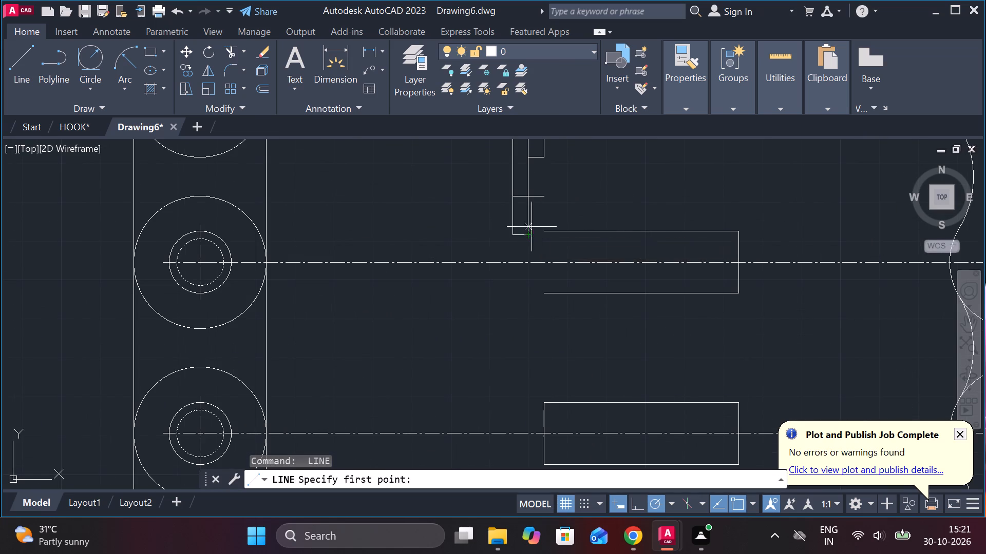
click(548, 234)
click(549, 291)
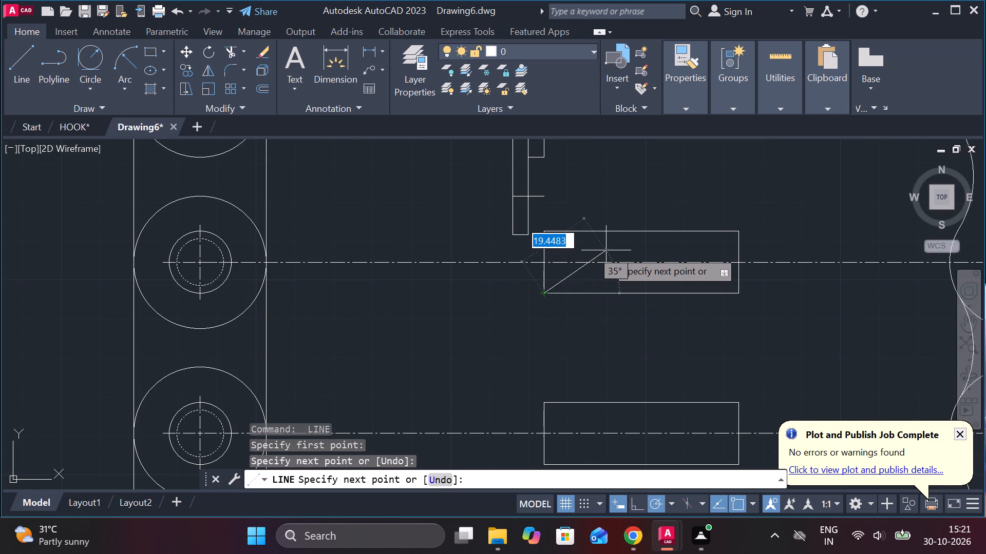
key(Escape)
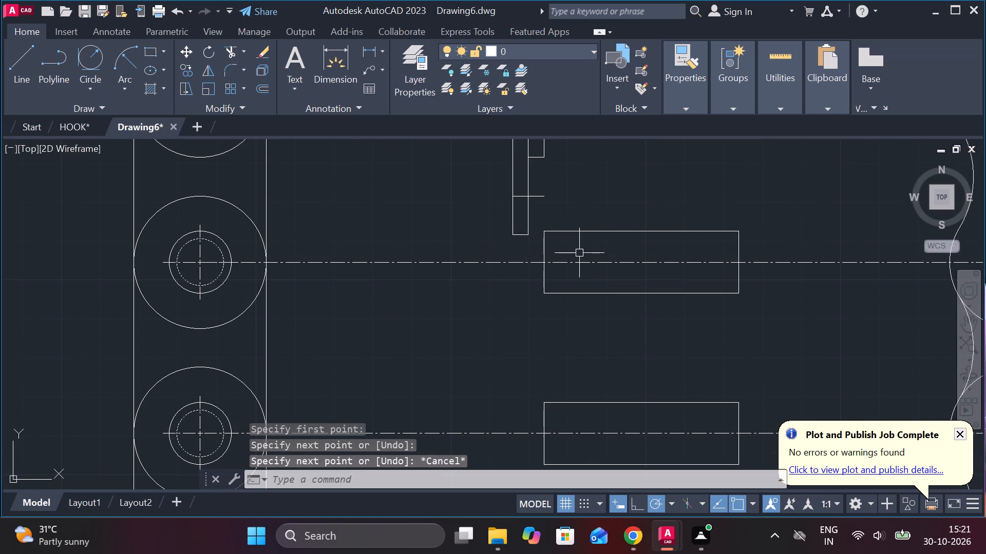
Draw an 8 by 12 stepped end on the second pin's left edge, starting 6 units above its centre line.
middle_drag(502, 260, 535, 273)
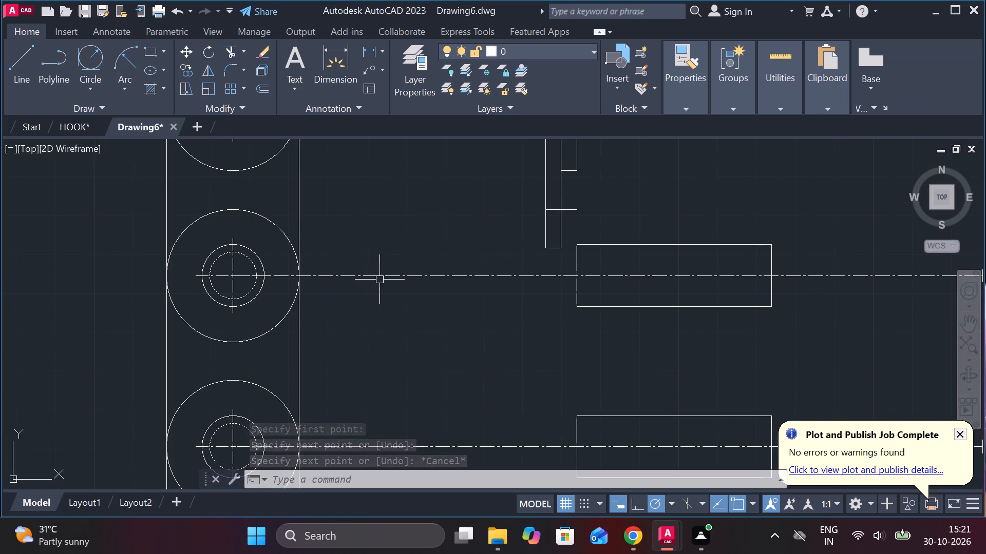
middle_drag(383, 280, 391, 281)
scroll(391, 281, down, 1)
scroll(362, 283, up, 1)
middle_drag(367, 283, 360, 283)
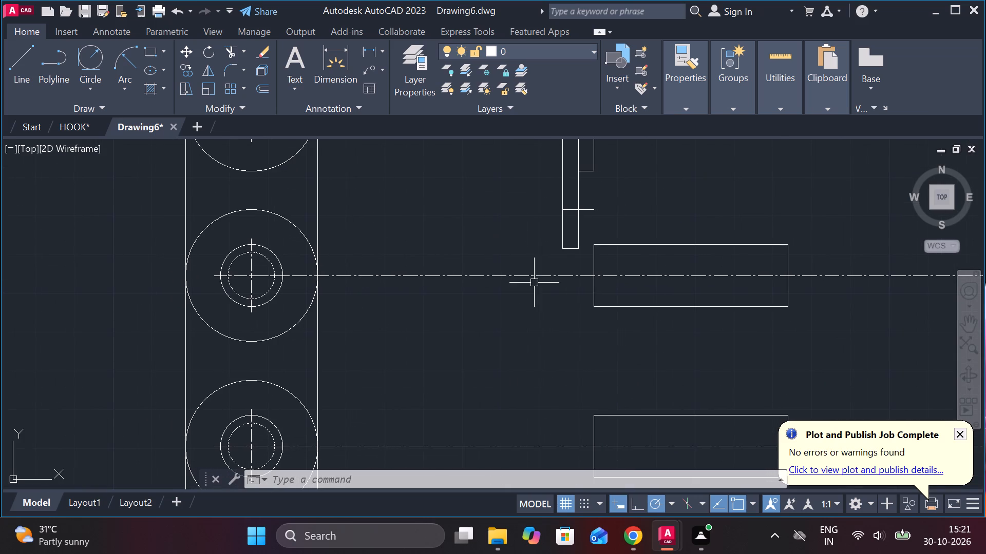
key(l)
key(Return)
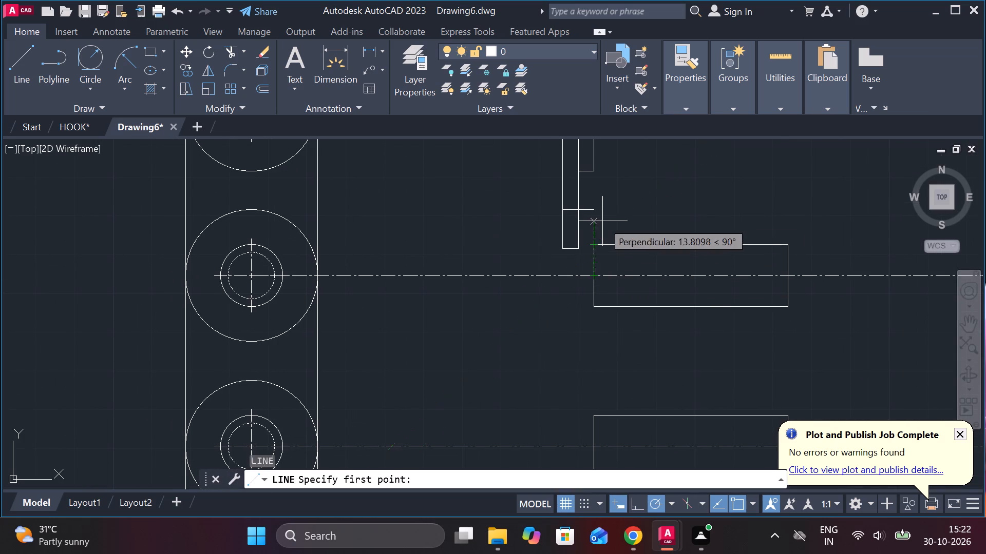
scroll(602, 231, up, 2)
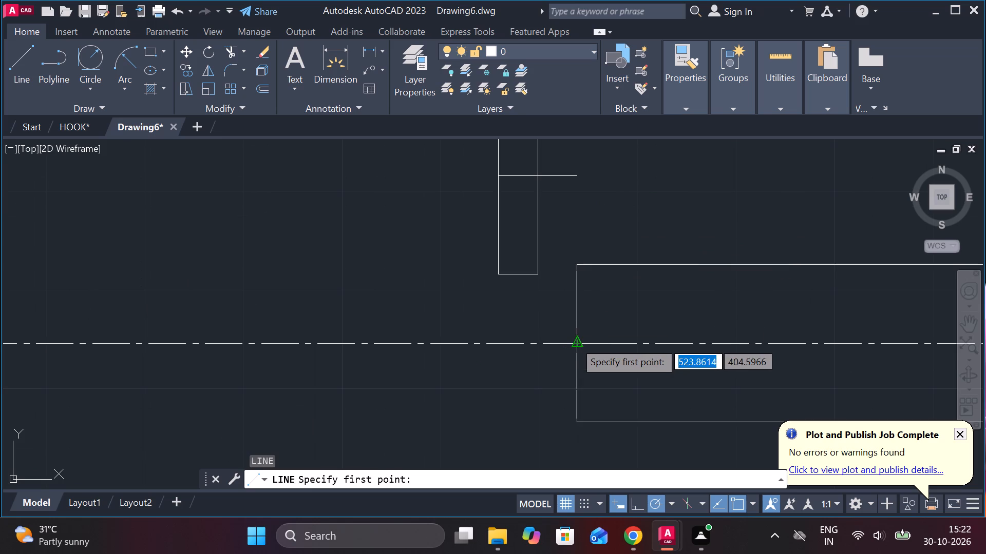
key(6)
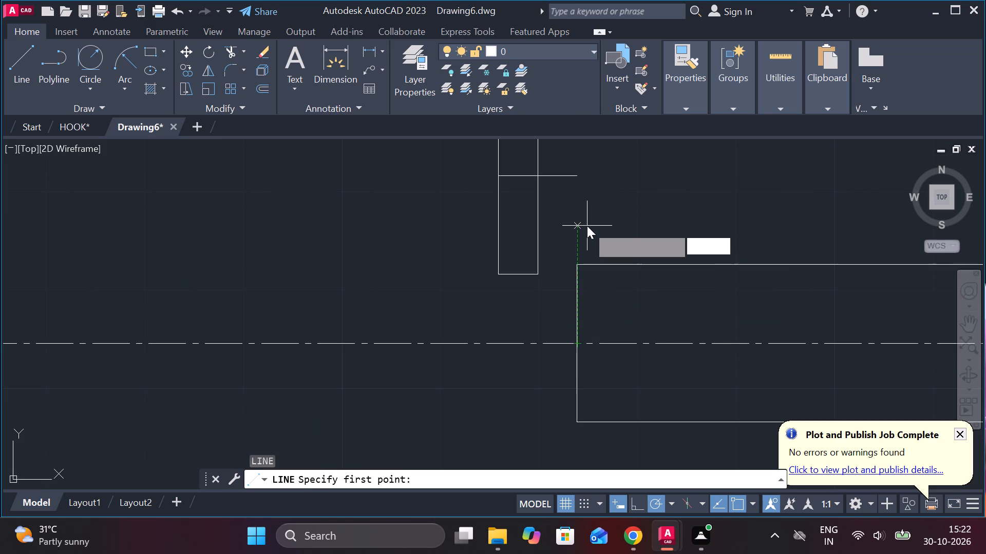
key(Return)
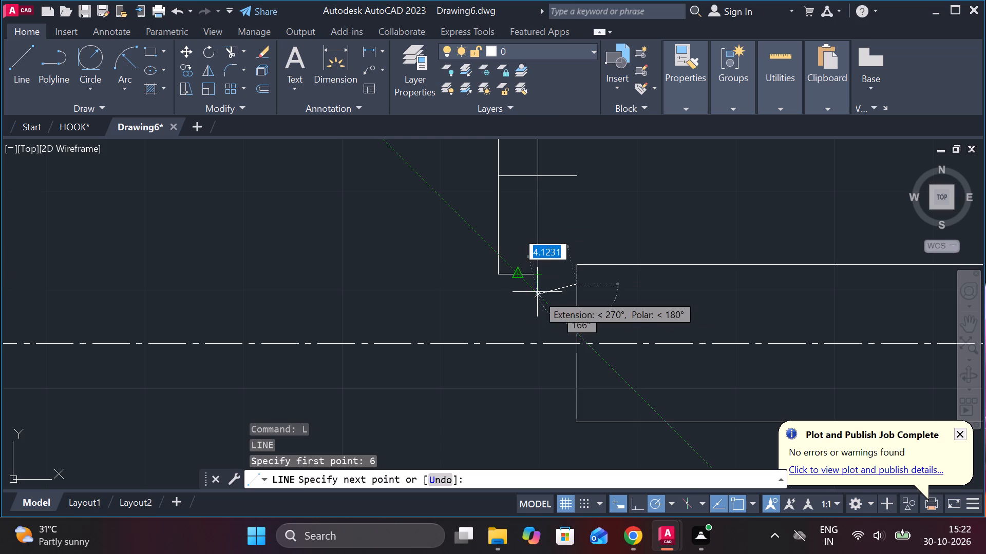
scroll(505, 289, down, 2)
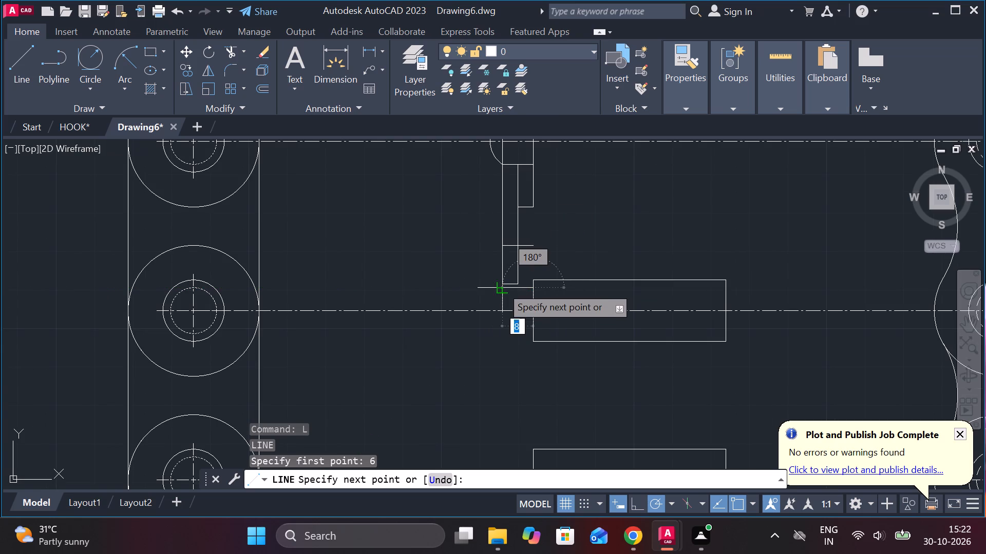
scroll(501, 286, up, 2)
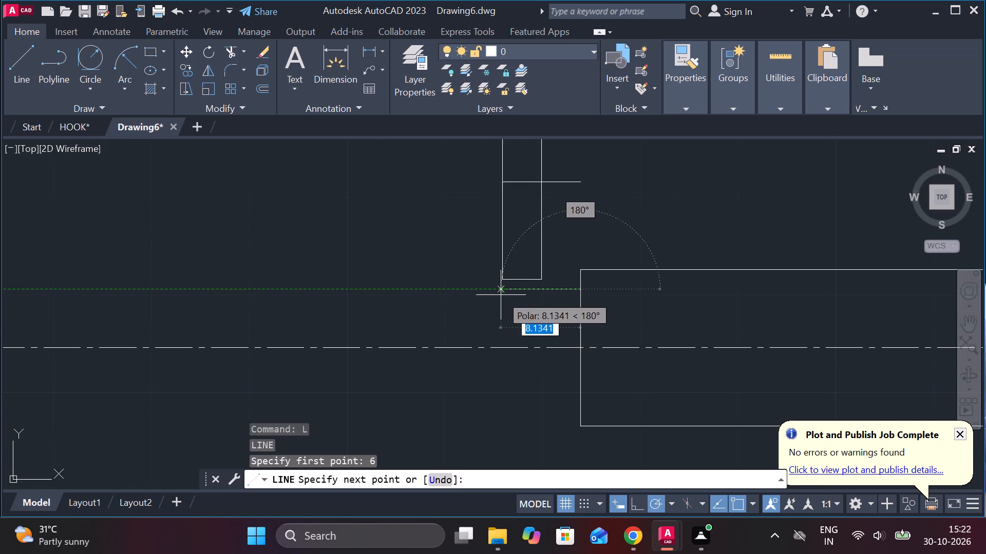
key(8)
key(Return)
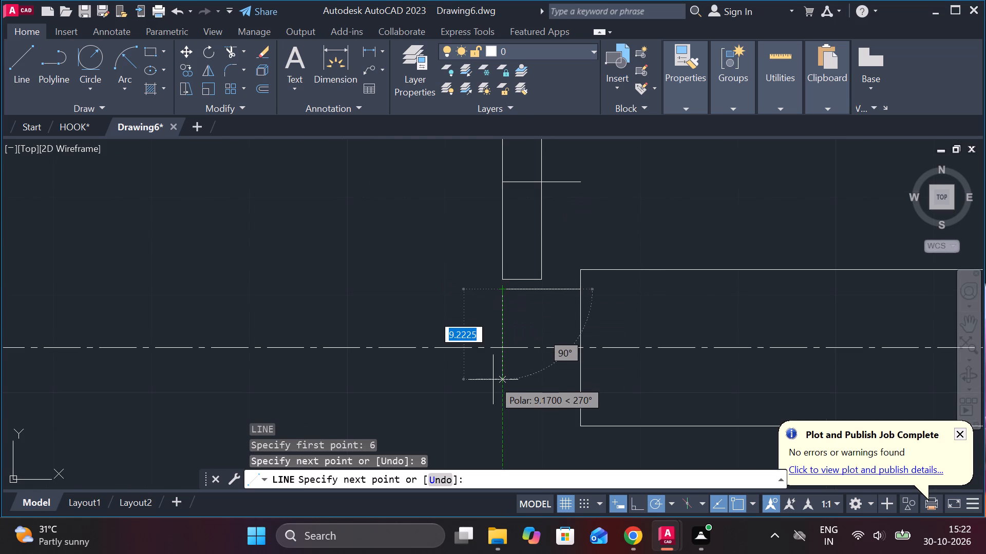
text(12)
key(space)
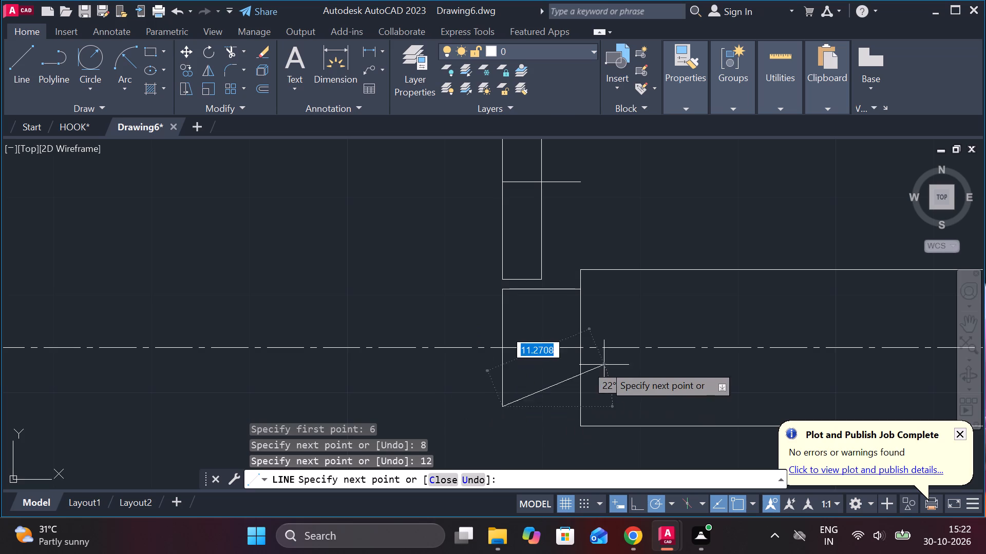
click(583, 403)
key(Escape)
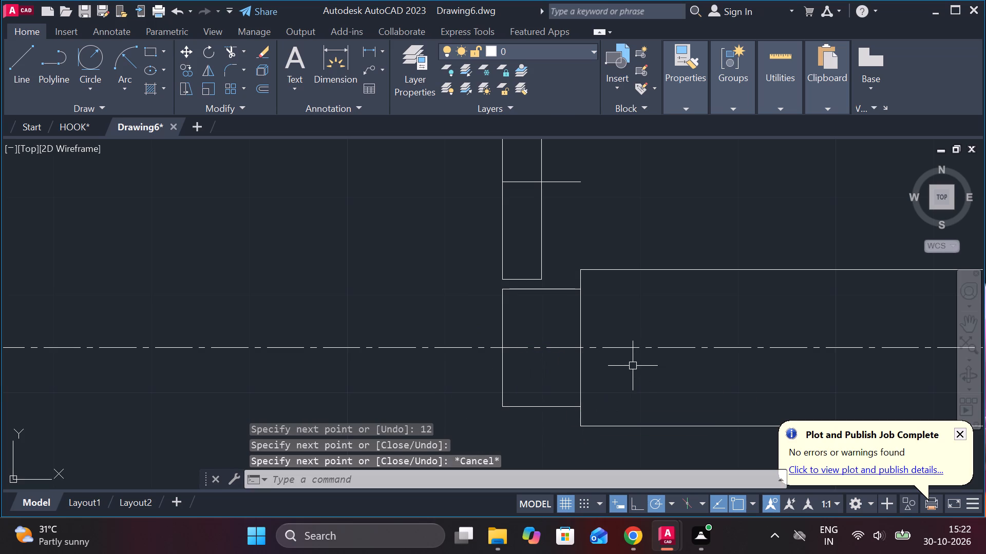
Draw a vertical line from the right end of the plate's horizontal line down to the second pin's stepped end.
scroll(632, 296, down, 1)
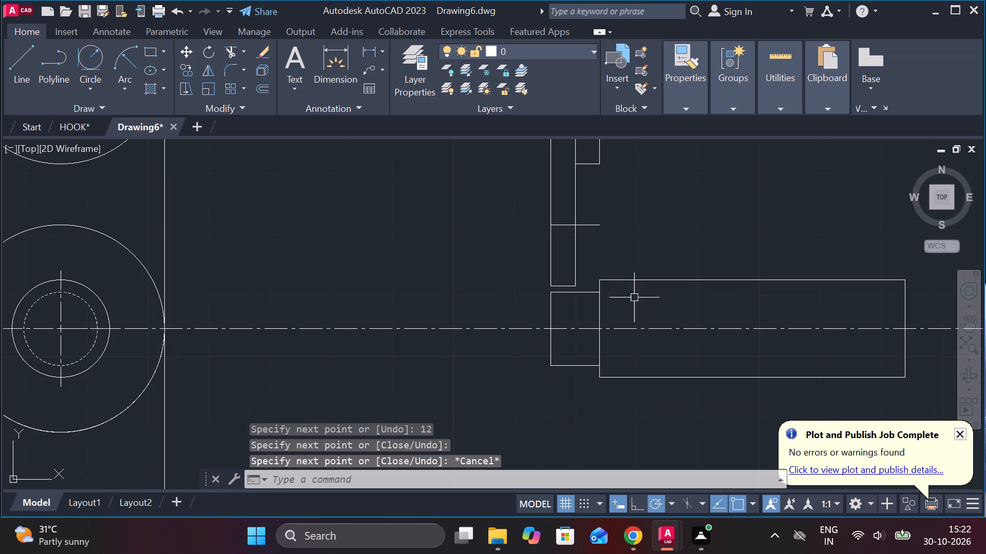
scroll(650, 225, down, 2)
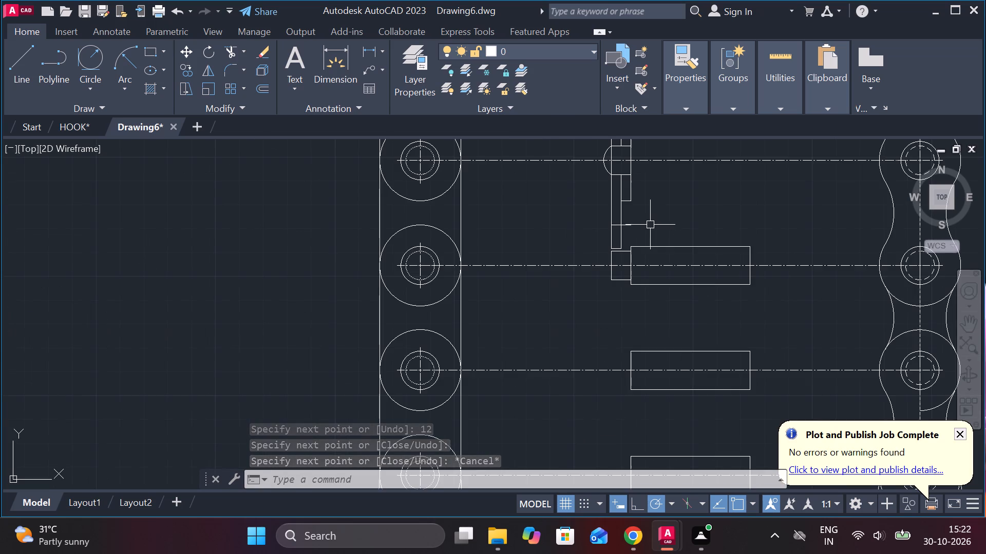
scroll(642, 212, up, 1)
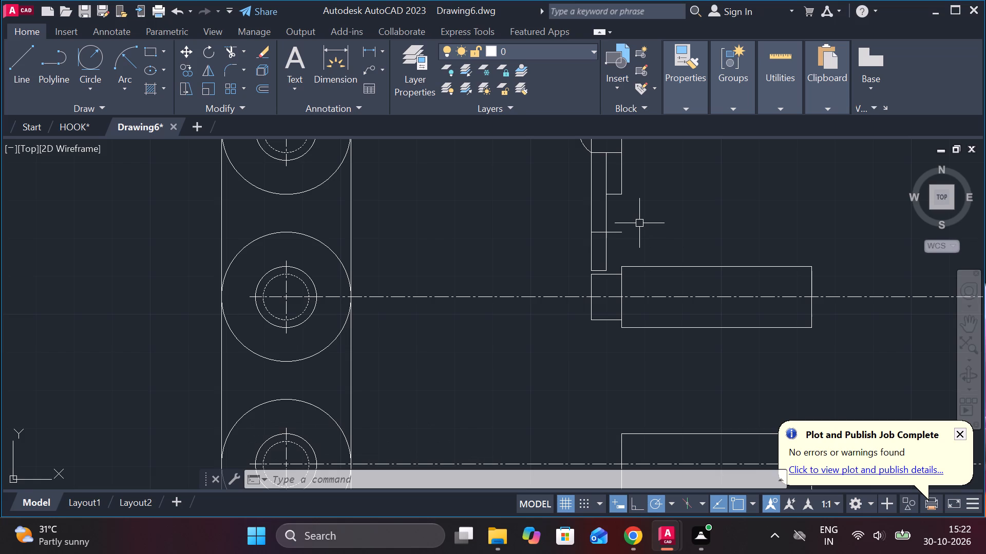
text(L)
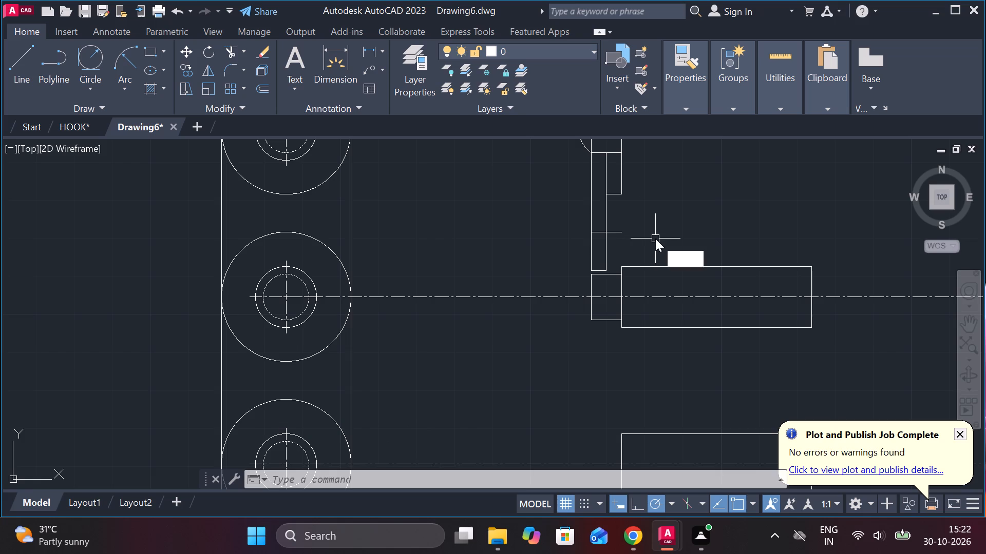
key(space)
click(620, 232)
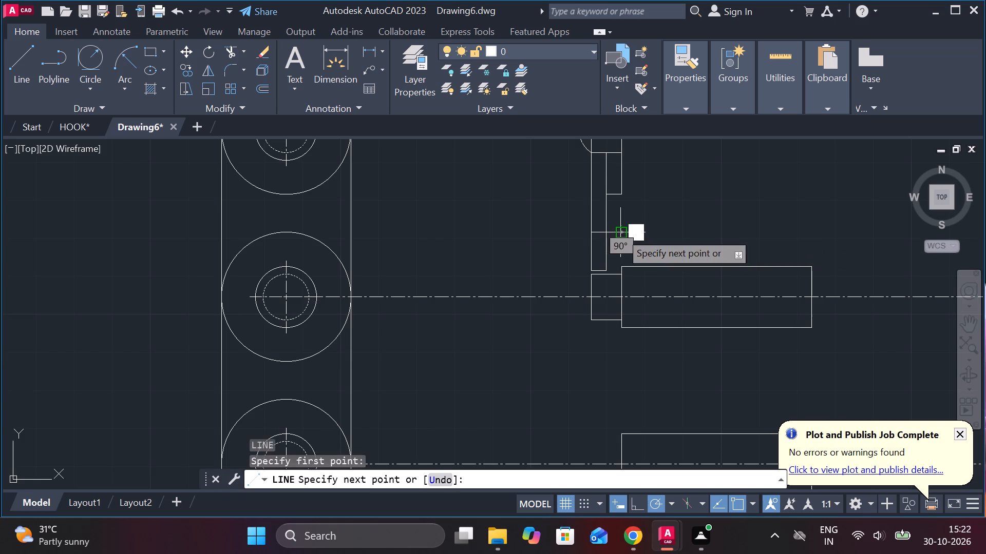
scroll(620, 232, up, 2)
click(614, 338)
key(Escape)
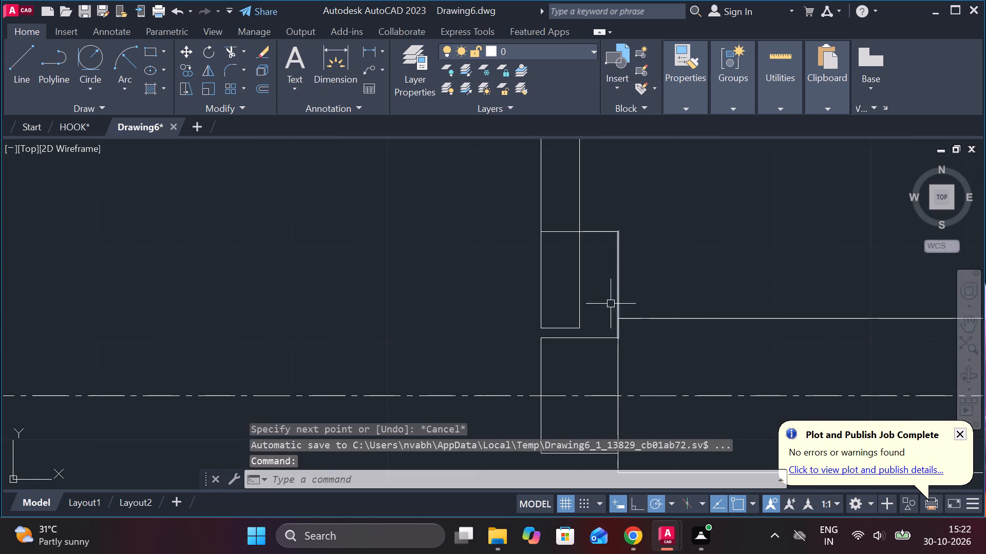
Erase the narrow plate's short bottom edge and extend its two vertical sides down to the second pin's stepped end.
click(571, 327)
text(E)
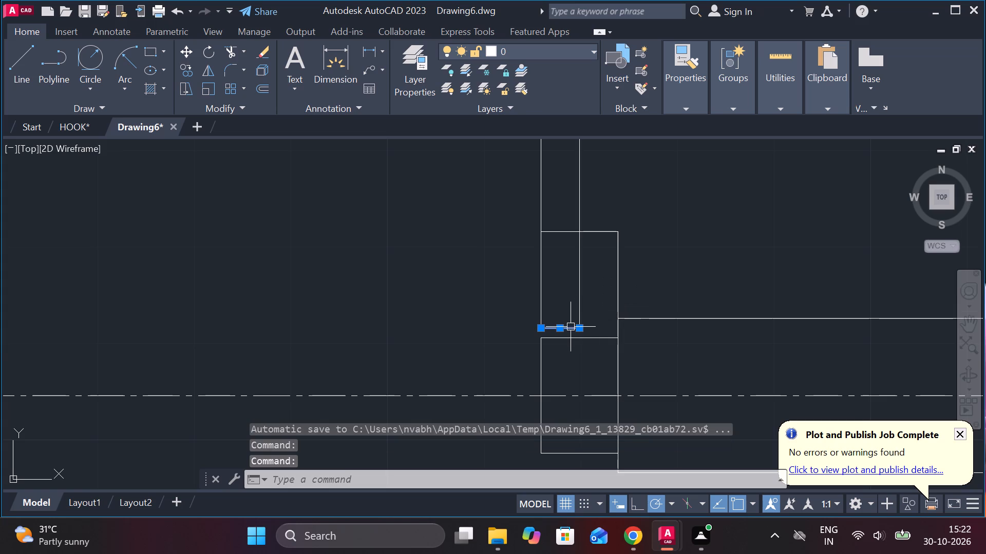
key(space)
text(EX)
key(space)
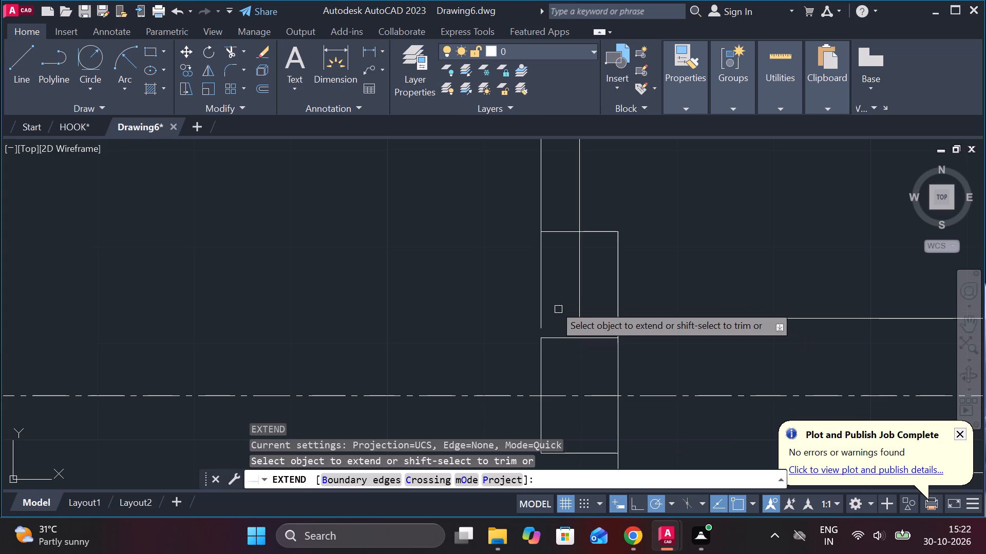
click(539, 288)
click(583, 291)
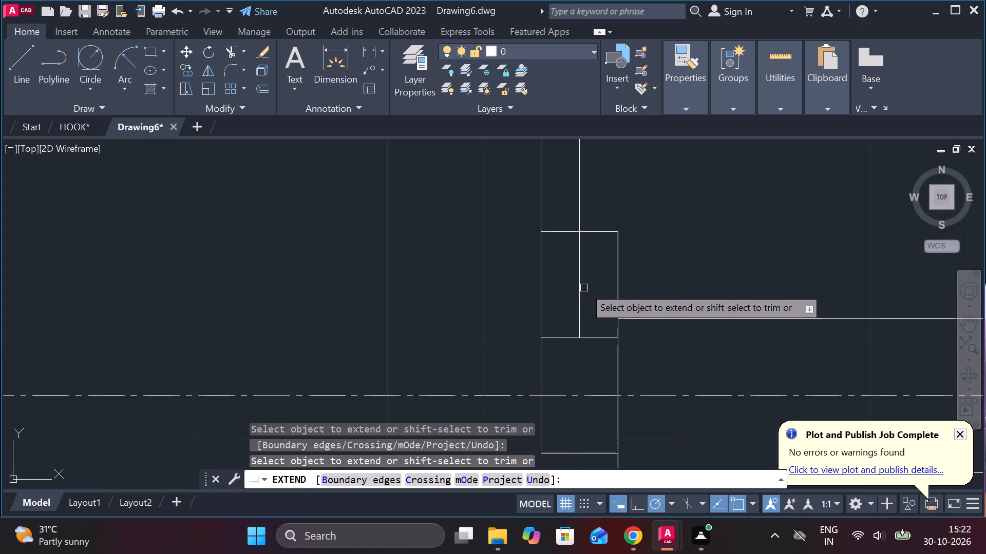
key(Escape)
Trim the horizontal line segment lying between the narrow plate's two vertical sides above the second pin.
text(TR)
key(space)
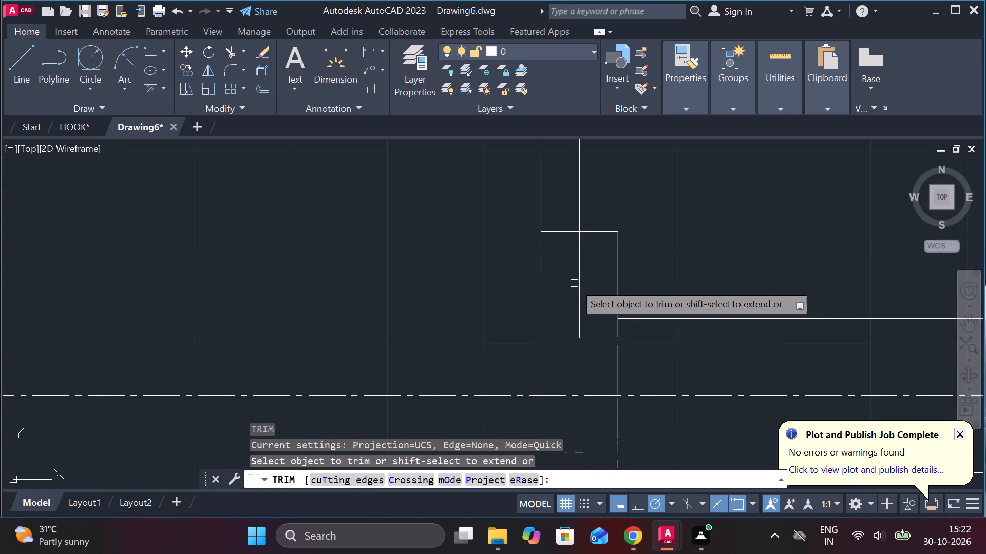
click(561, 233)
Examine the side-view plates and pins around the first three centre lines.
scroll(561, 234, down, 3)
middle_drag(644, 224, 656, 225)
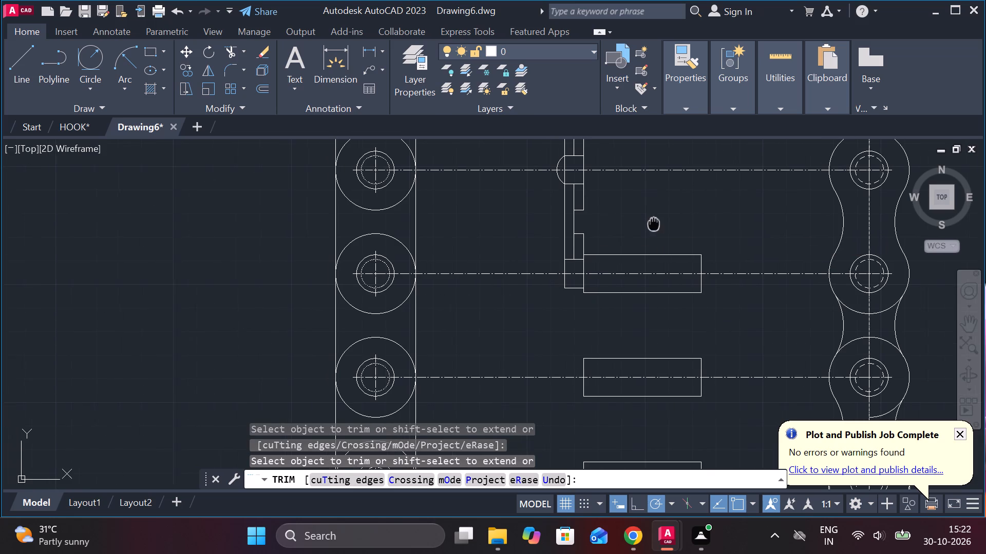
middle_drag(656, 225, 659, 232)
middle_drag(646, 229, 650, 265)
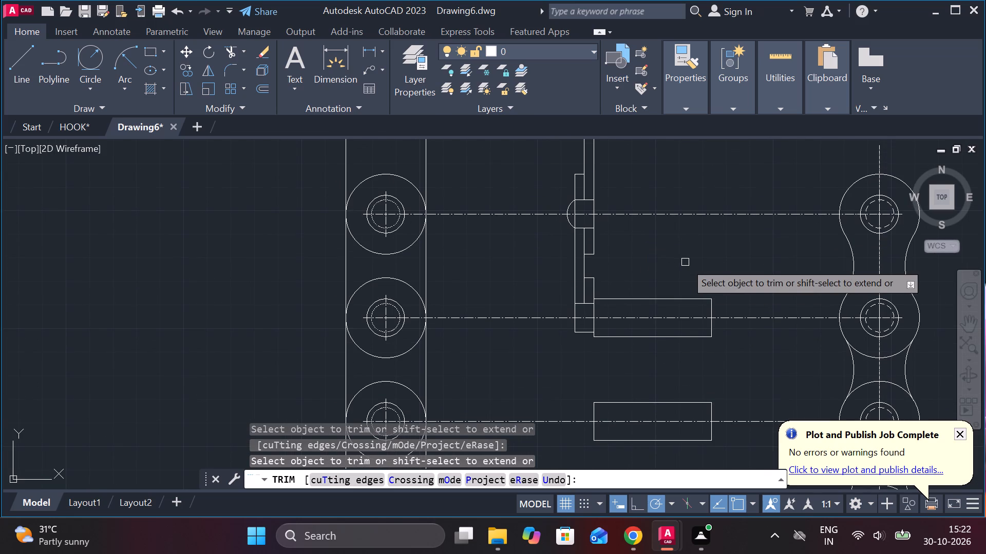
middle_drag(678, 262, 673, 238)
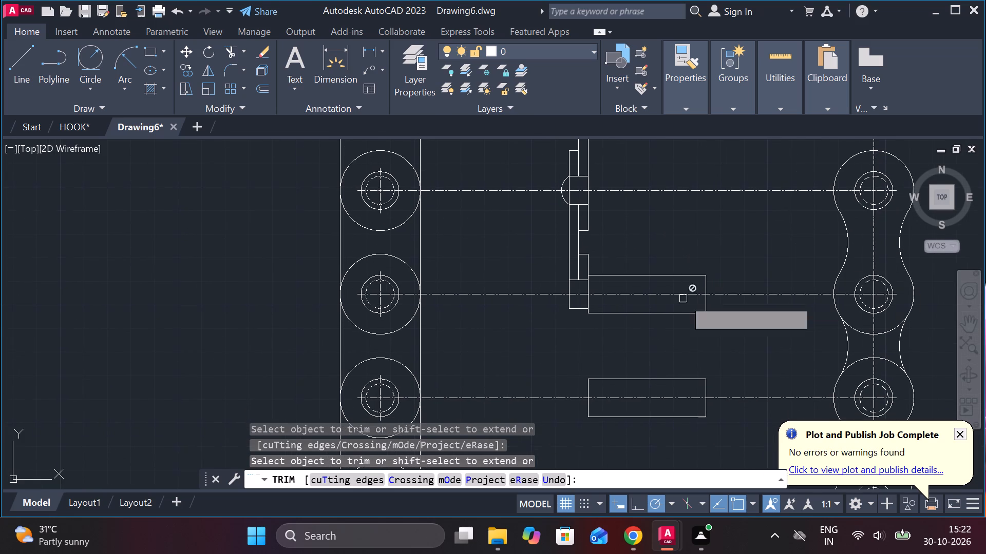
middle_drag(494, 352, 502, 329)
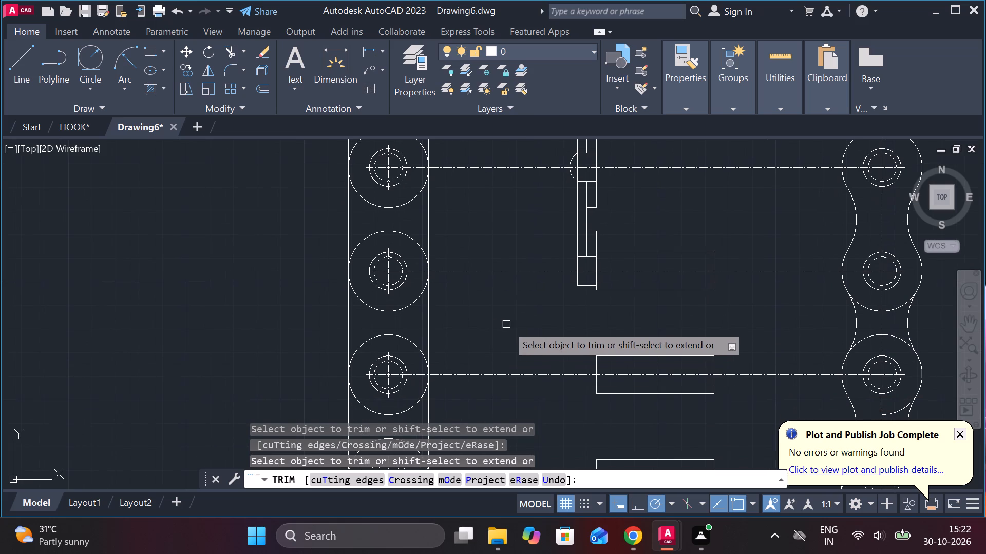
middle_drag(509, 316, 495, 363)
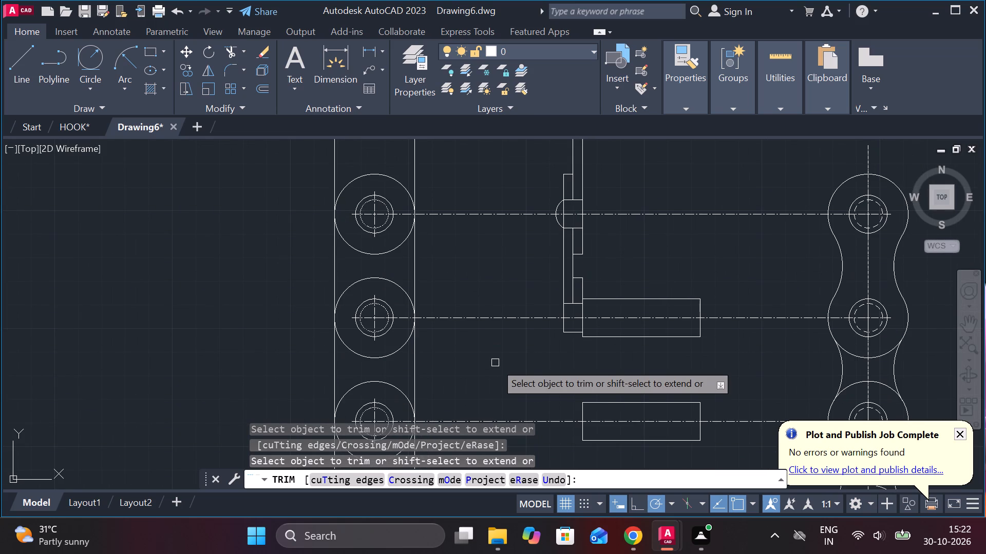
middle_drag(498, 351, 500, 364)
scroll(610, 217, up, 1)
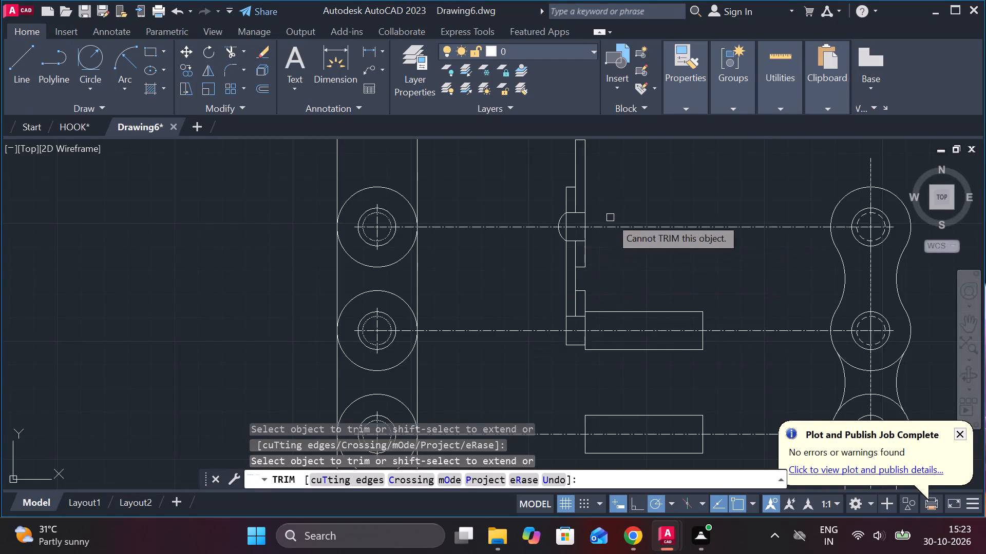
middle_drag(623, 285, 612, 244)
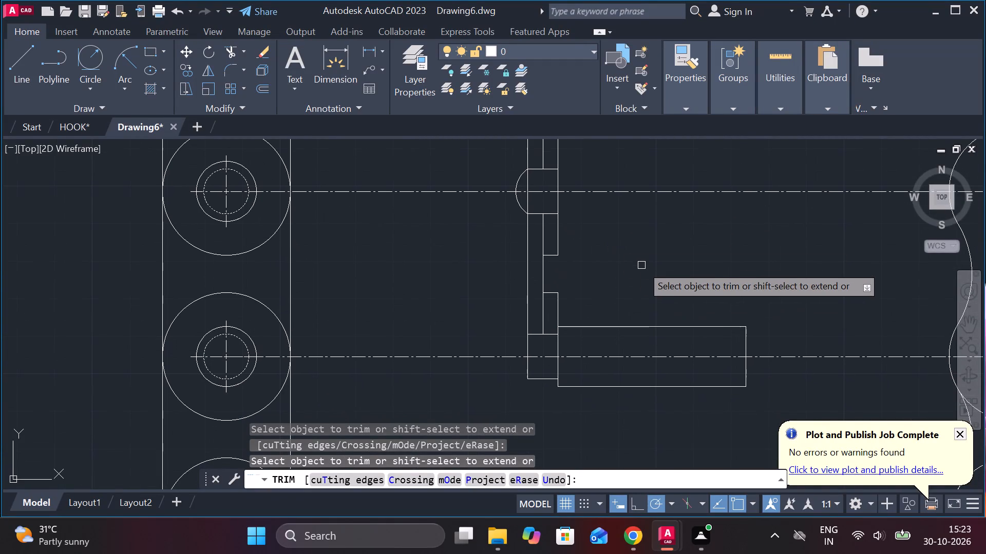
middle_drag(637, 280, 669, 152)
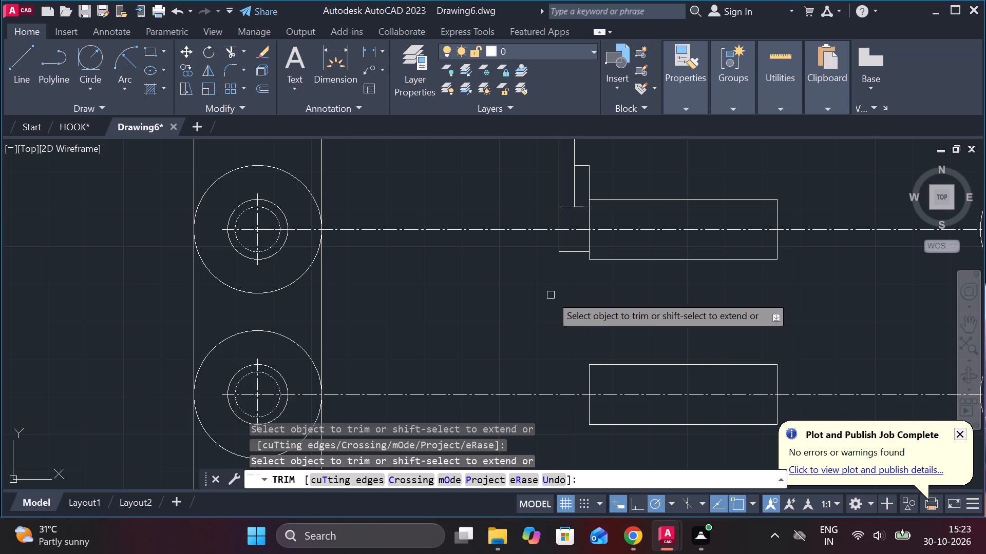
key(Escape)
Draw a horizontal guide line about 92 units long from the bottom of the second pin's outer link circle into the side view.
key(l)
key(Return)
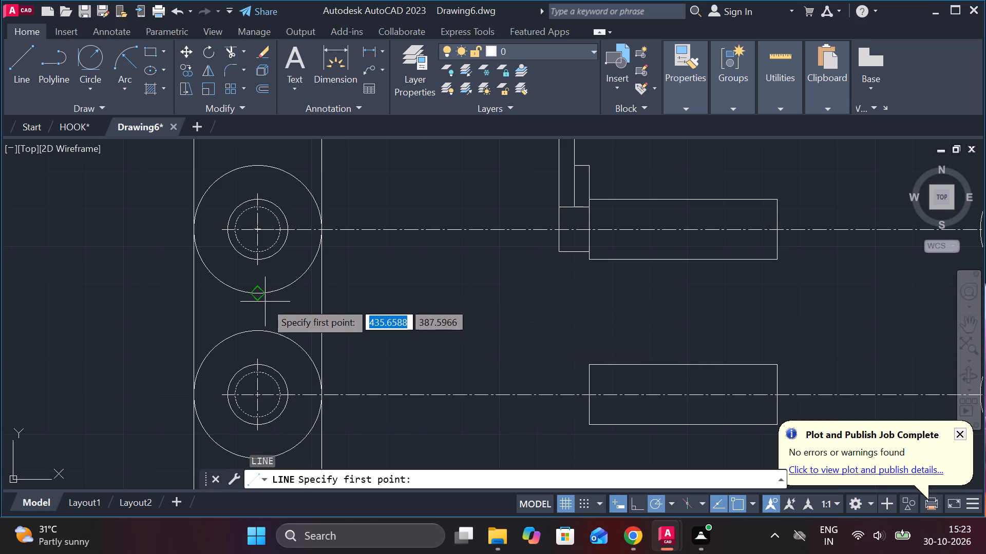
click(256, 298)
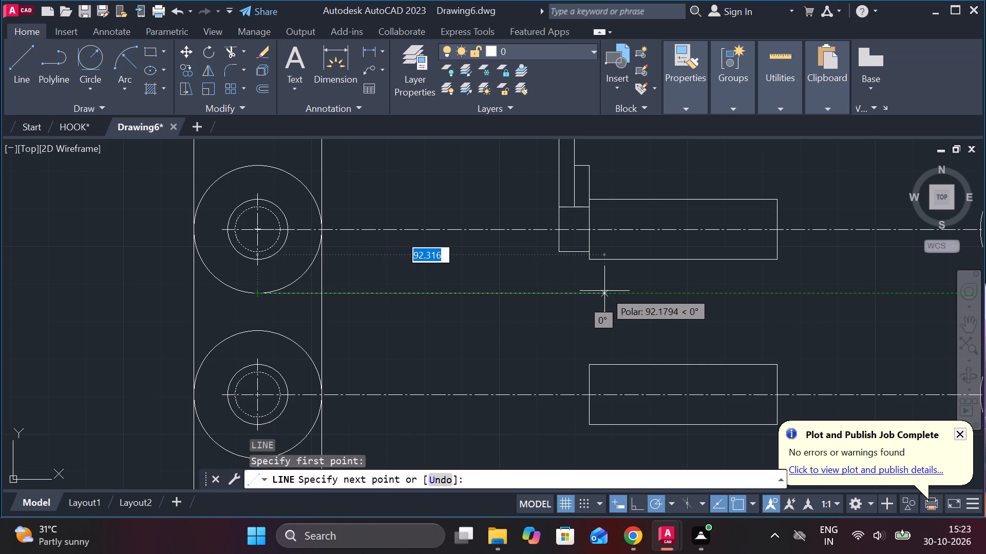
click(604, 291)
key(Escape)
Extend the left edge of the second pin's stepped end down to the horizontal guide line.
text(EX)
key(space)
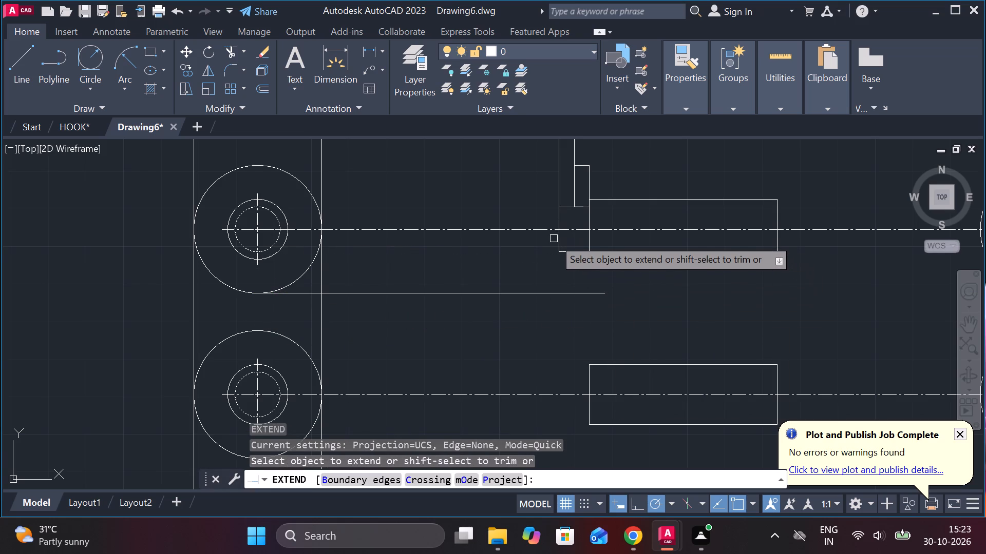
click(559, 243)
key(Escape)
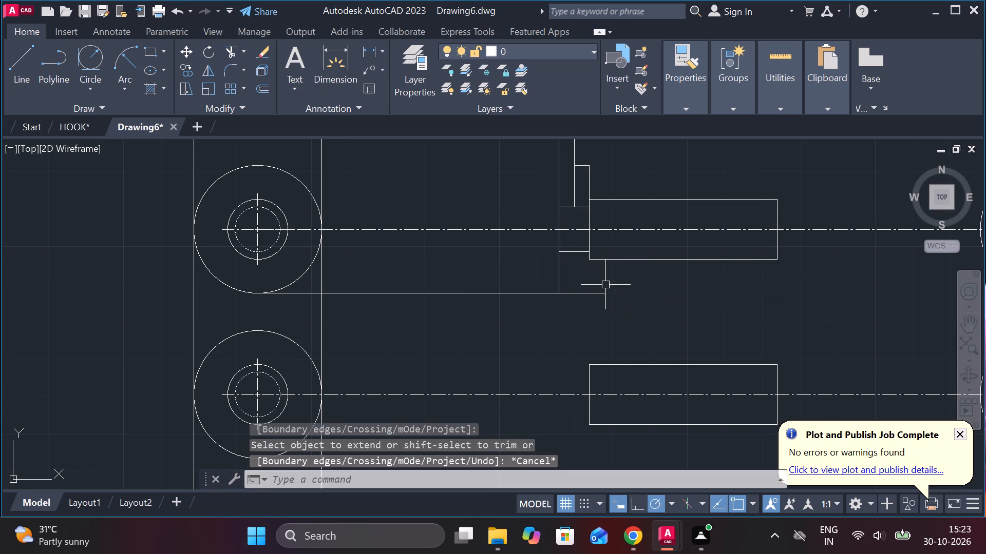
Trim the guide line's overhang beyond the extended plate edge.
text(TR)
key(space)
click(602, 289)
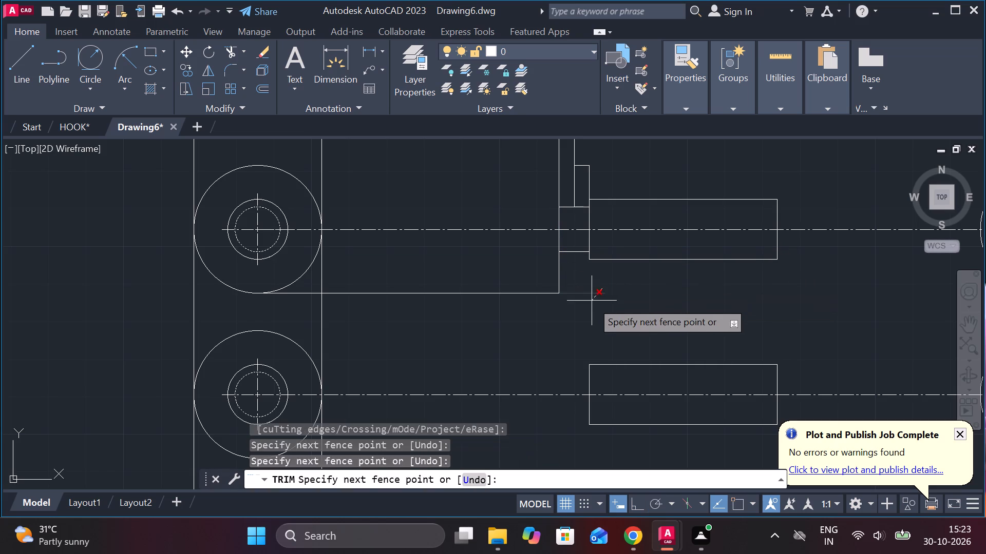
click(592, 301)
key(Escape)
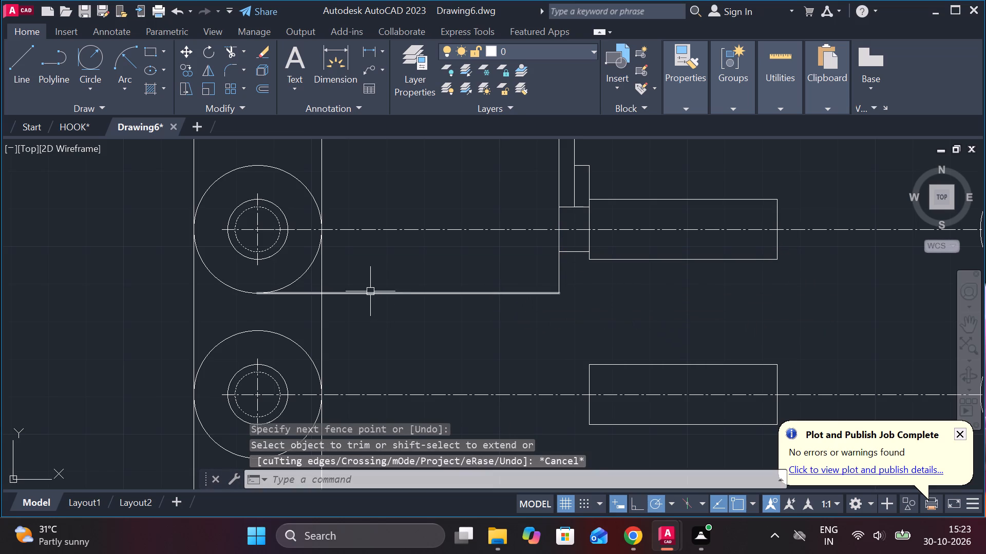
Erase the horizontal guide line between the link circle and the plate edge.
click(370, 291)
text(E)
key(space)
Draw a 4-unit bottom edge from the extended plate edge and a vertical line up to the second pin's stepped end.
key(l)
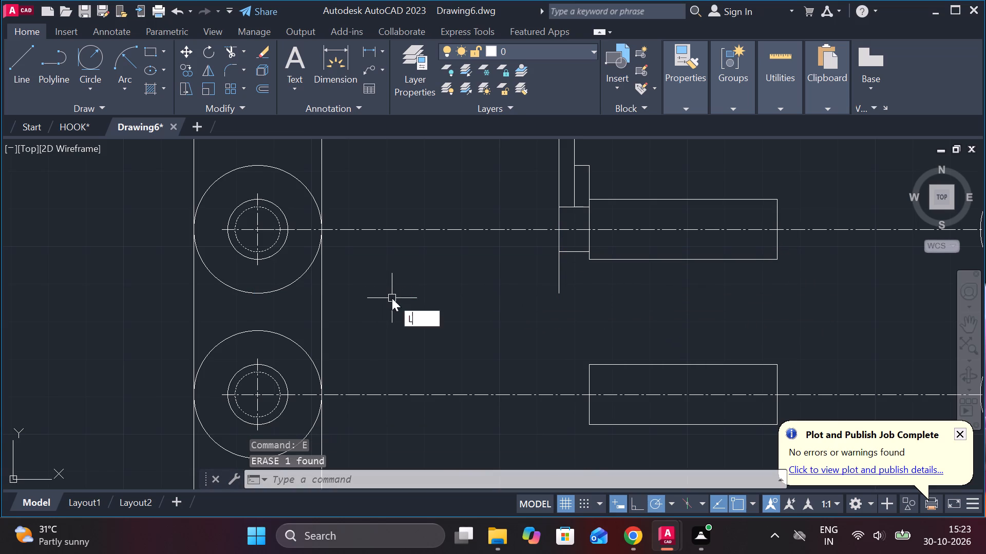
key(Return)
click(562, 292)
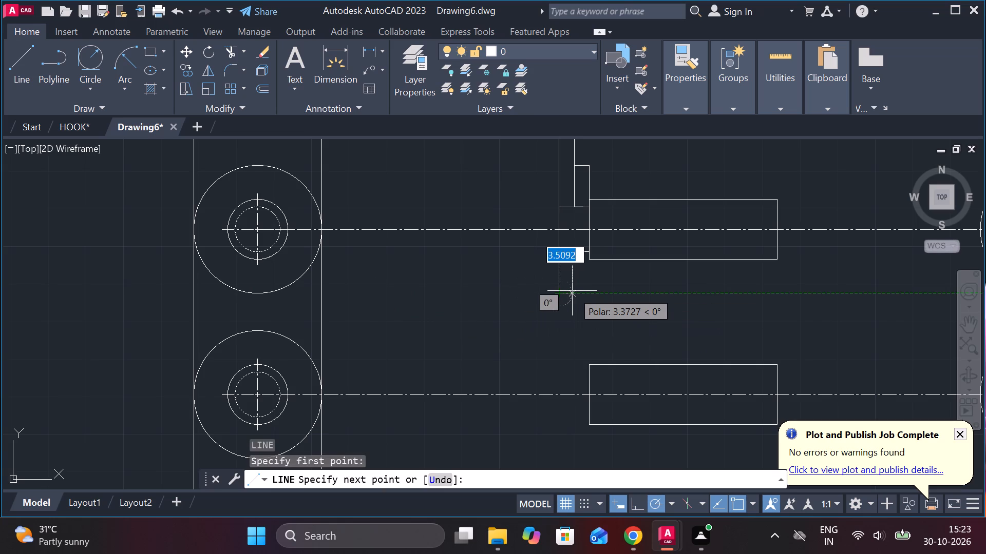
text(4)
key(space)
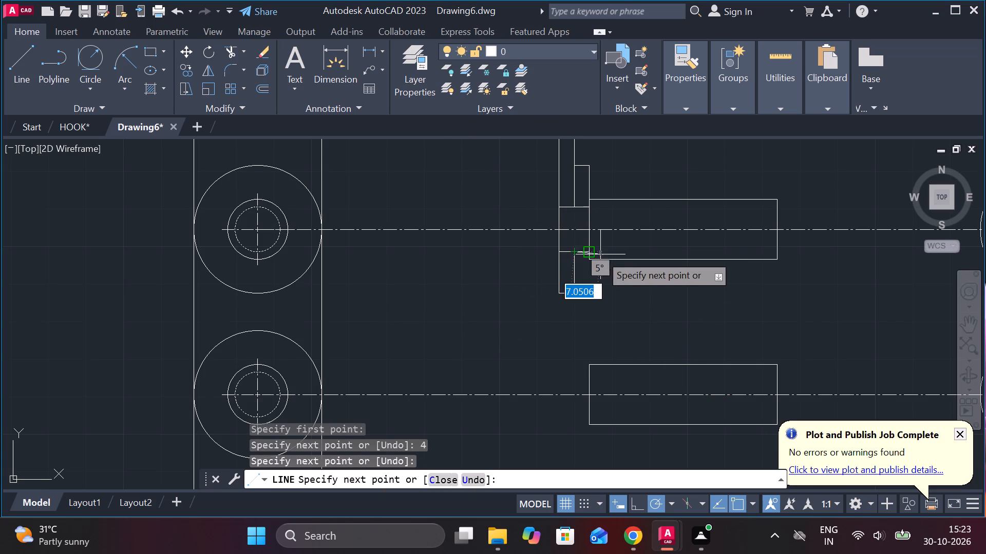
key(Escape)
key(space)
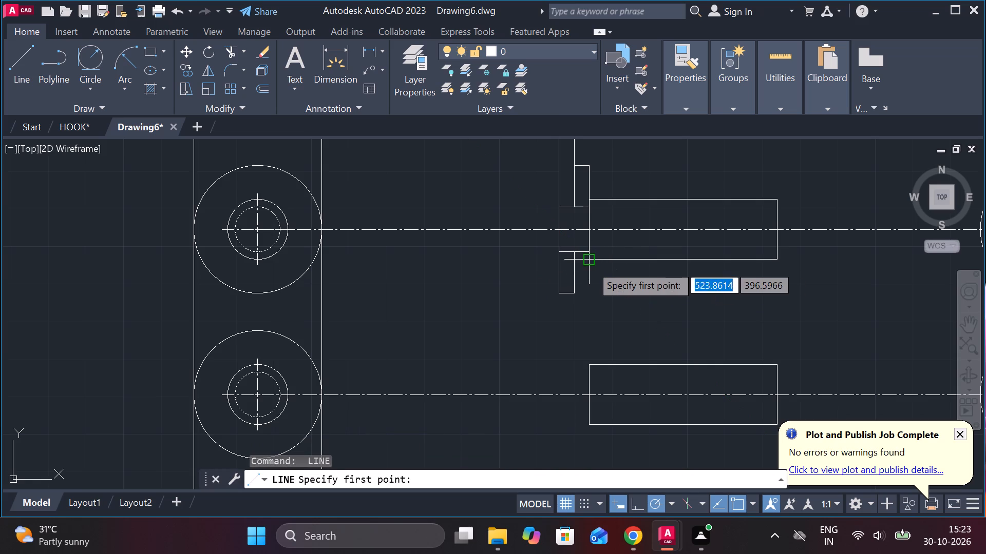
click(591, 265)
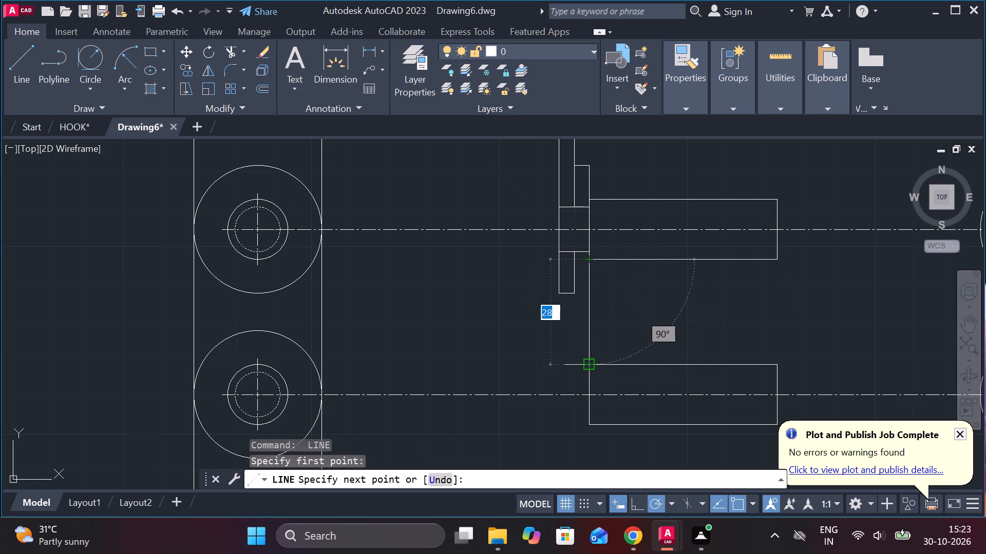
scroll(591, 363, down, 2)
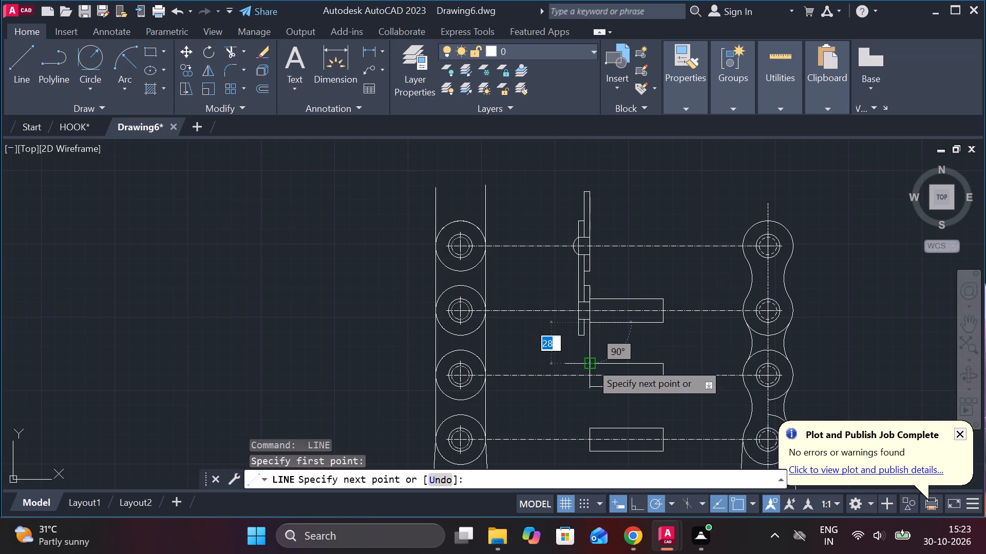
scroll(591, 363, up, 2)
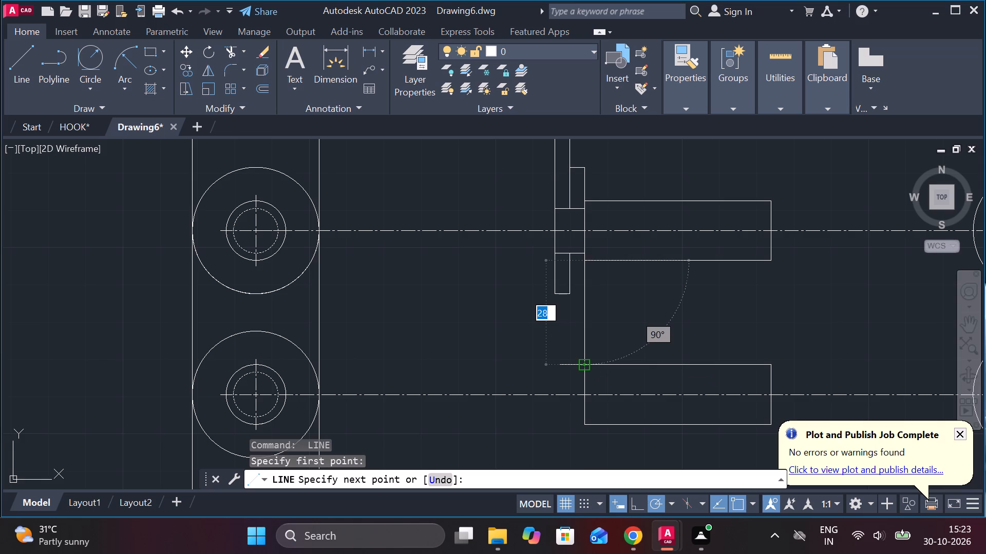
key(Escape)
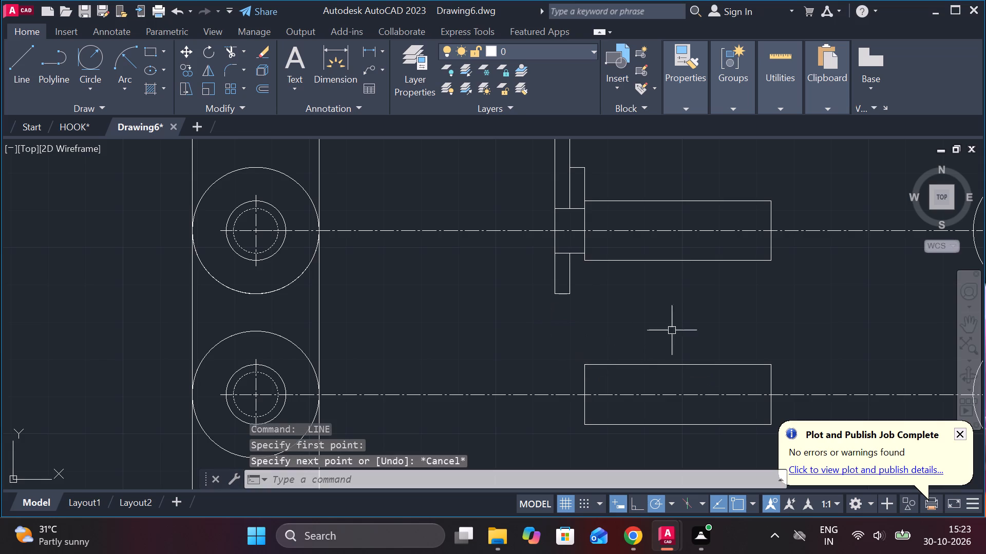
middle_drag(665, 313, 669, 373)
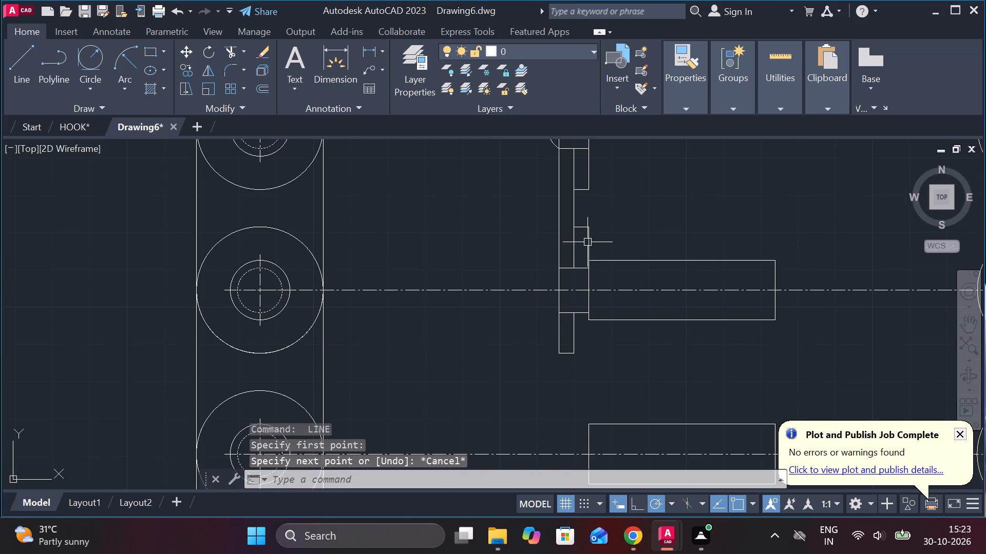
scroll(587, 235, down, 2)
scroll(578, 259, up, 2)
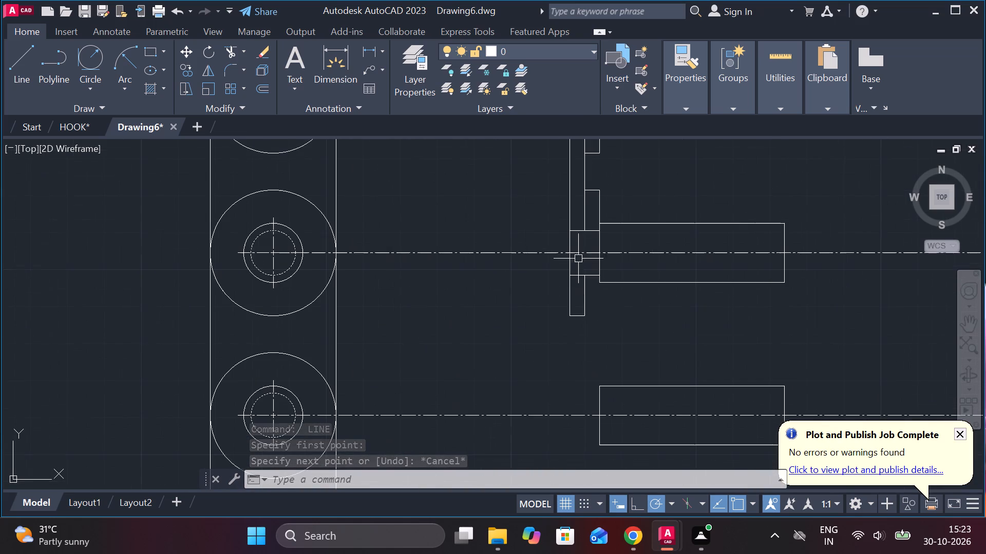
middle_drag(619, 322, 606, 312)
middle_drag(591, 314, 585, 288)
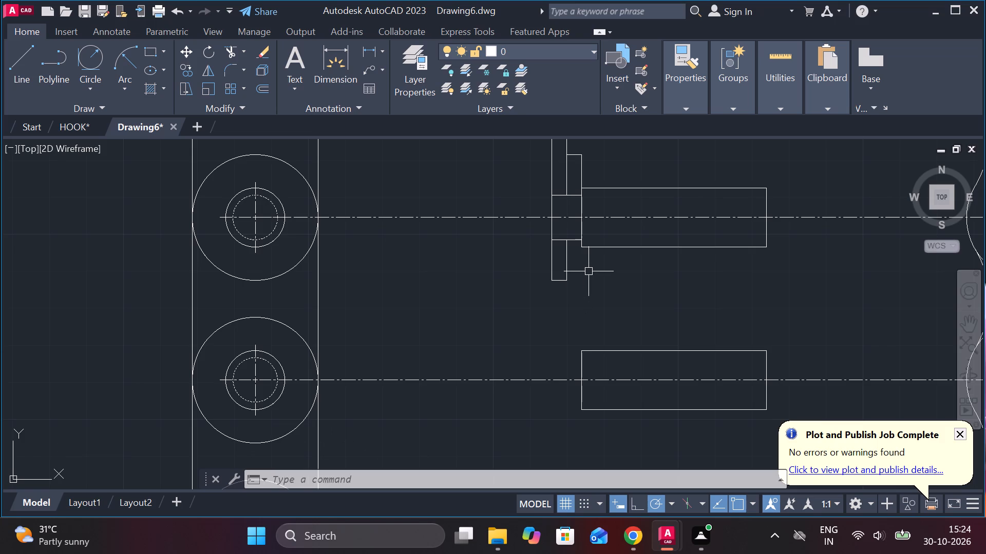
Draw the third pin's stepped end, starting 6 units above the centreline, 8 units long and 12 units high.
key(l)
key(Return)
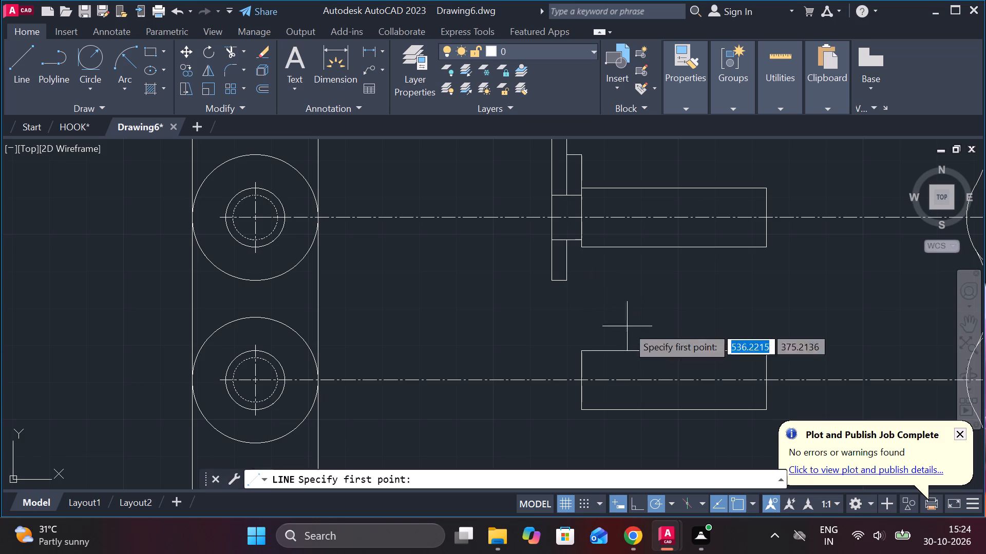
key(6)
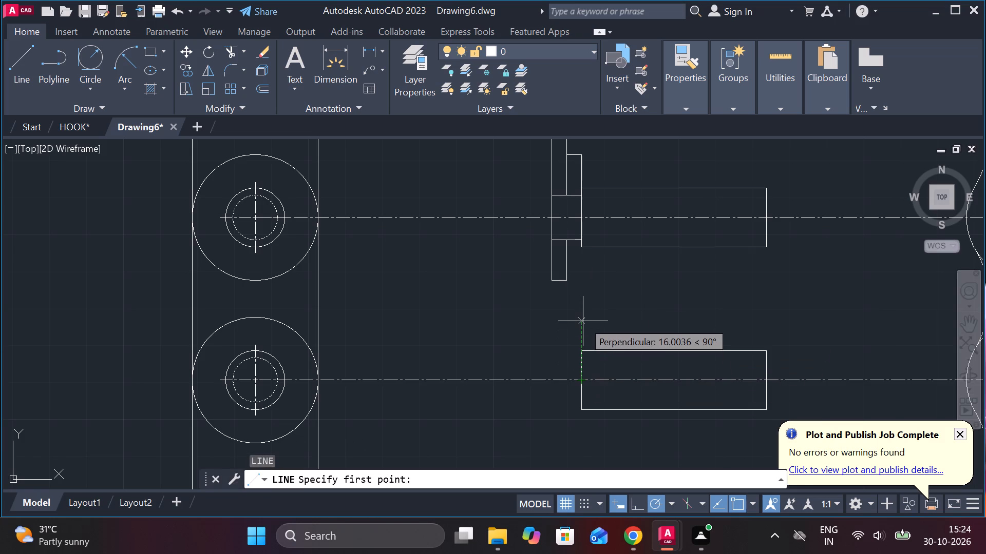
key(Return)
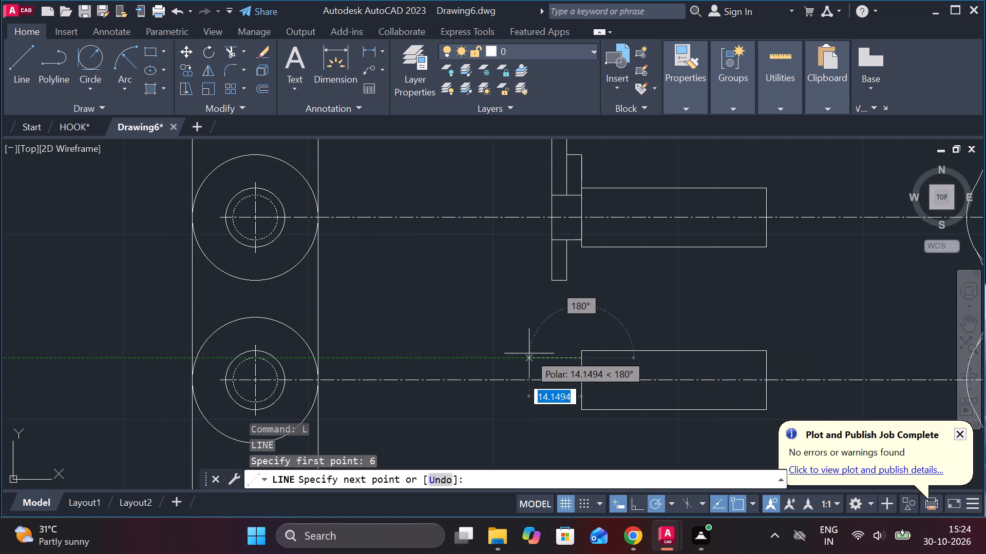
text(8)
key(space)
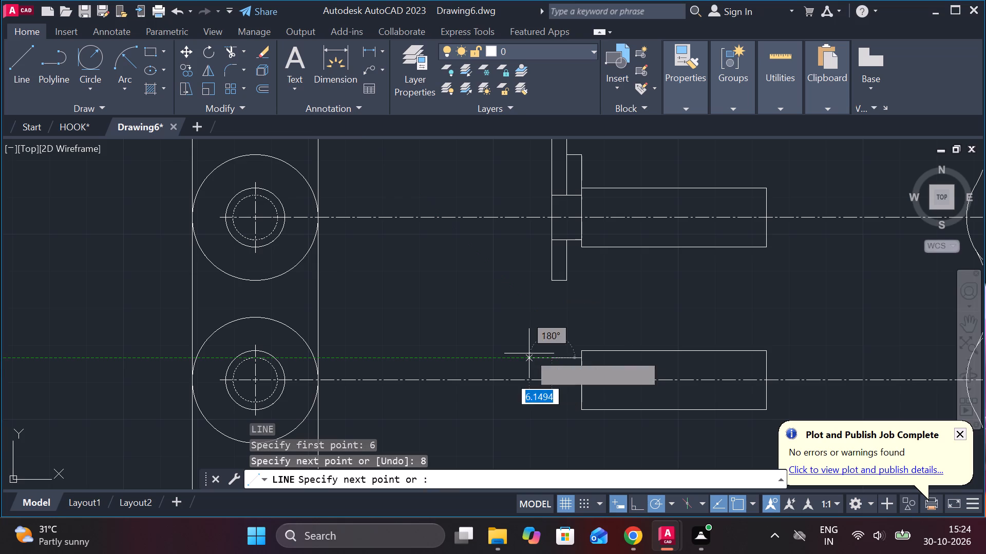
text(12)
key(space)
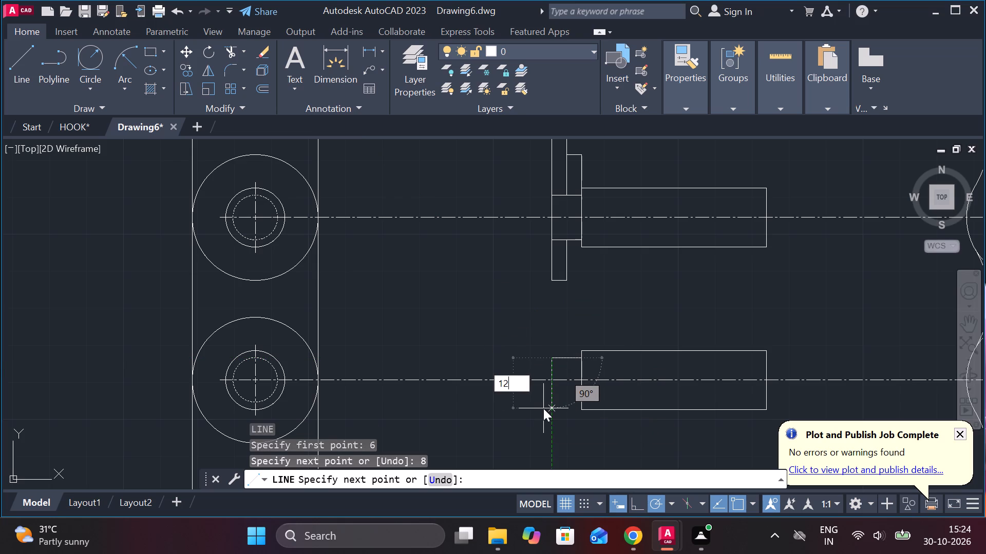
scroll(615, 402, up, 2)
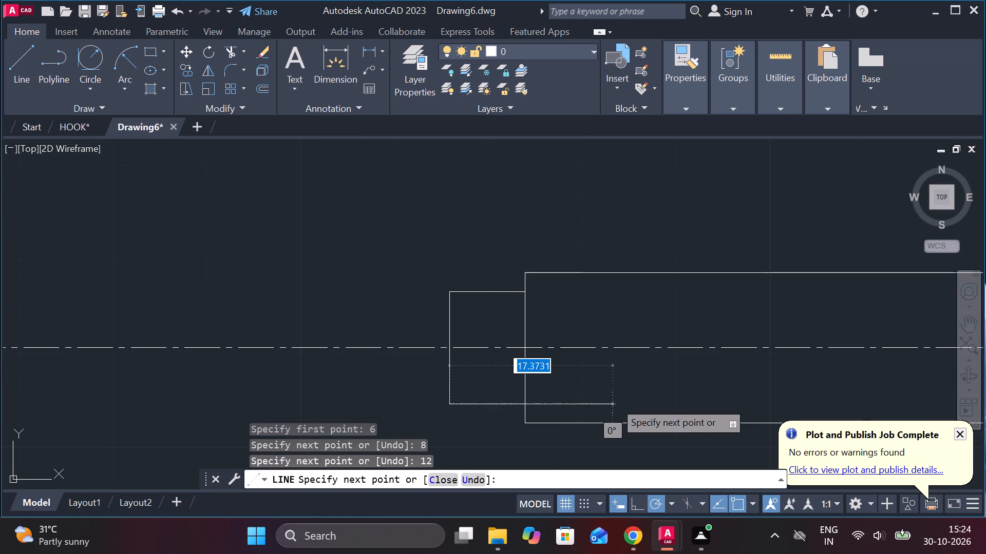
key(8)
key(Return)
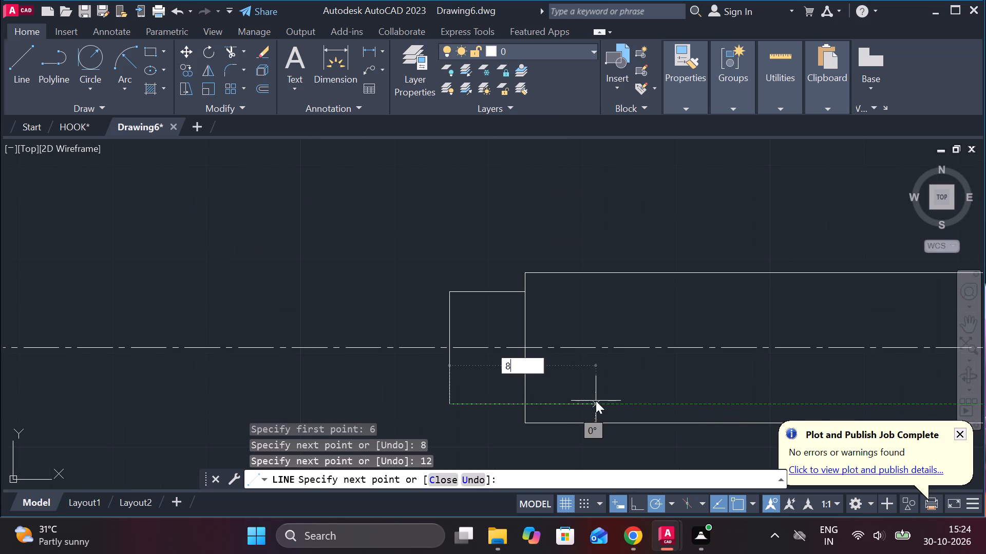
scroll(602, 369, down, 2)
key(Escape)
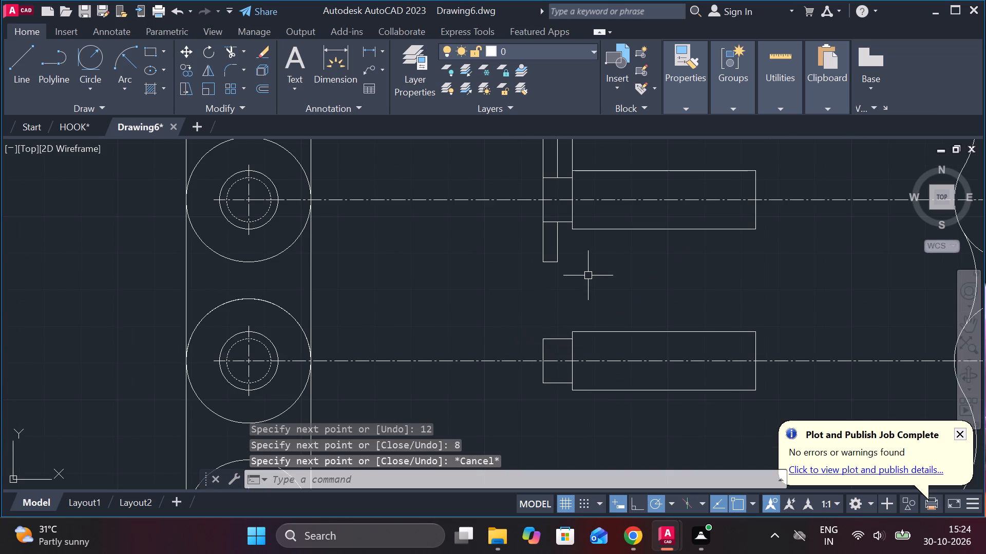
Draw a vertical line from the second pin's lower-left corner down to the third pin's stepped end.
key(l)
key(Return)
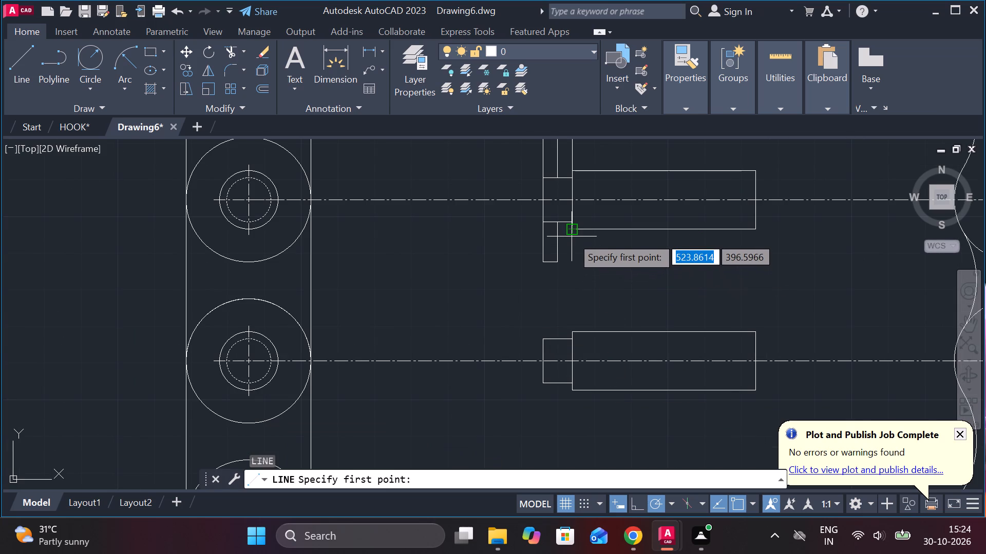
click(572, 236)
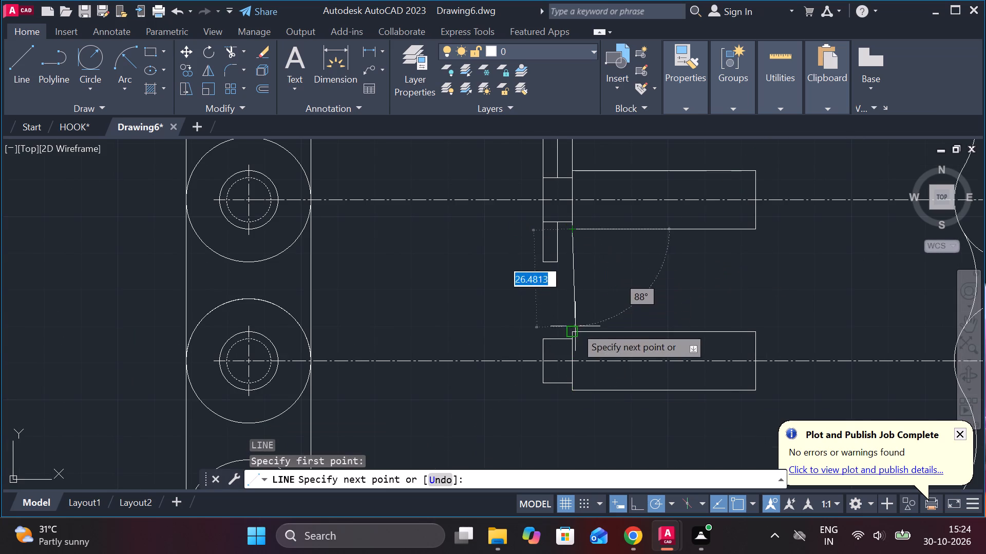
click(573, 340)
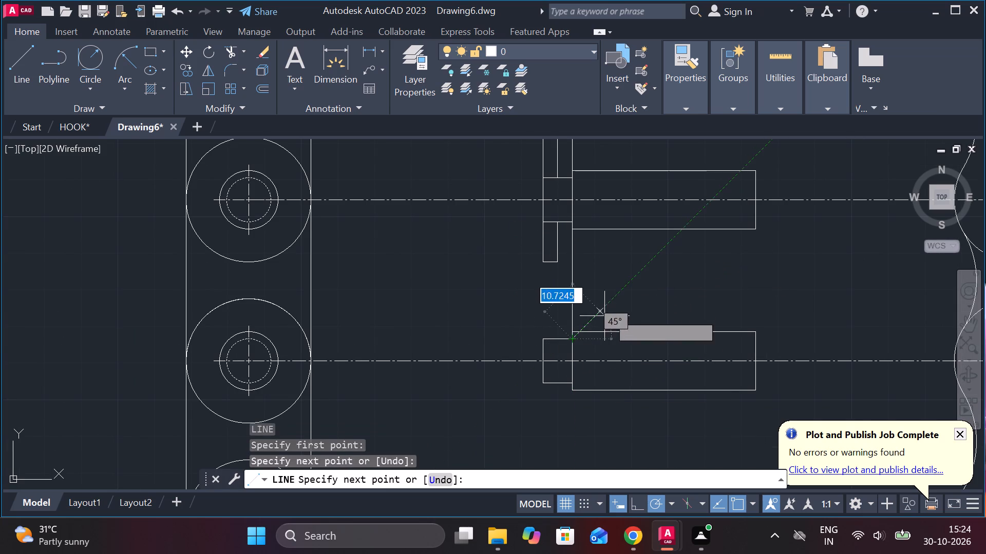
key(Escape)
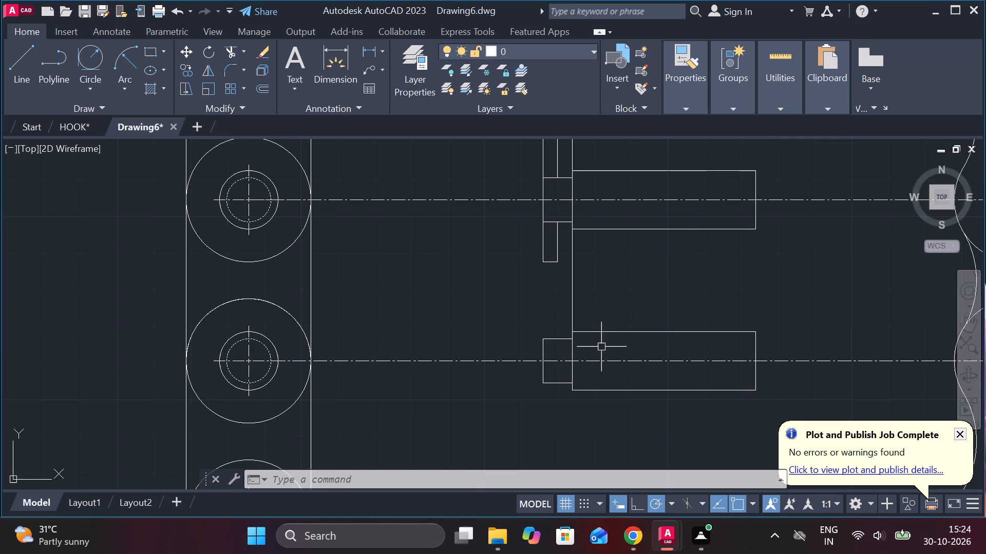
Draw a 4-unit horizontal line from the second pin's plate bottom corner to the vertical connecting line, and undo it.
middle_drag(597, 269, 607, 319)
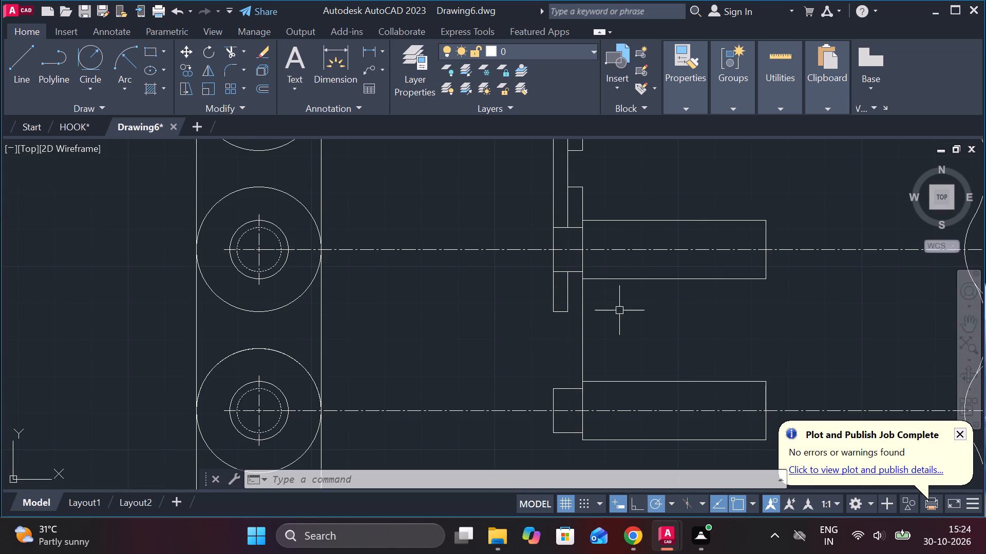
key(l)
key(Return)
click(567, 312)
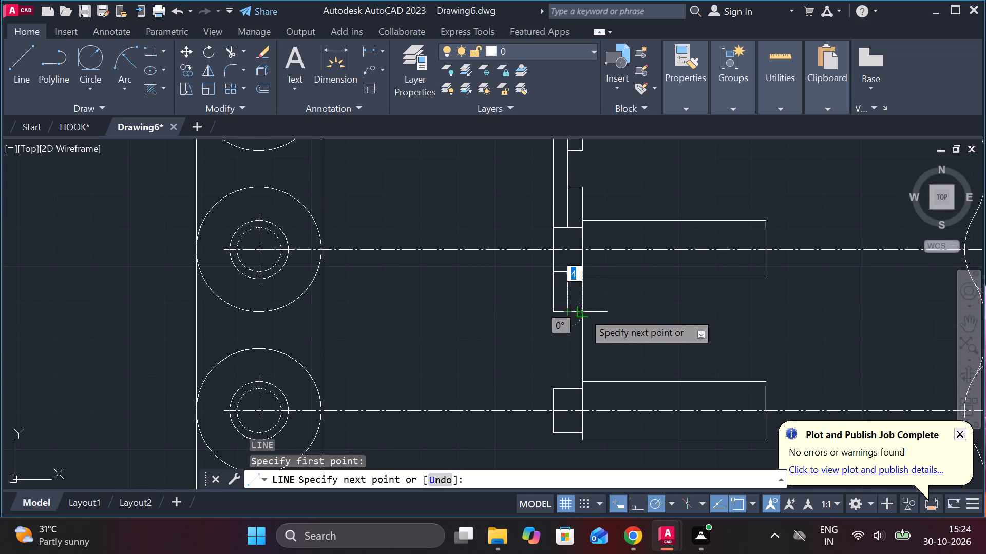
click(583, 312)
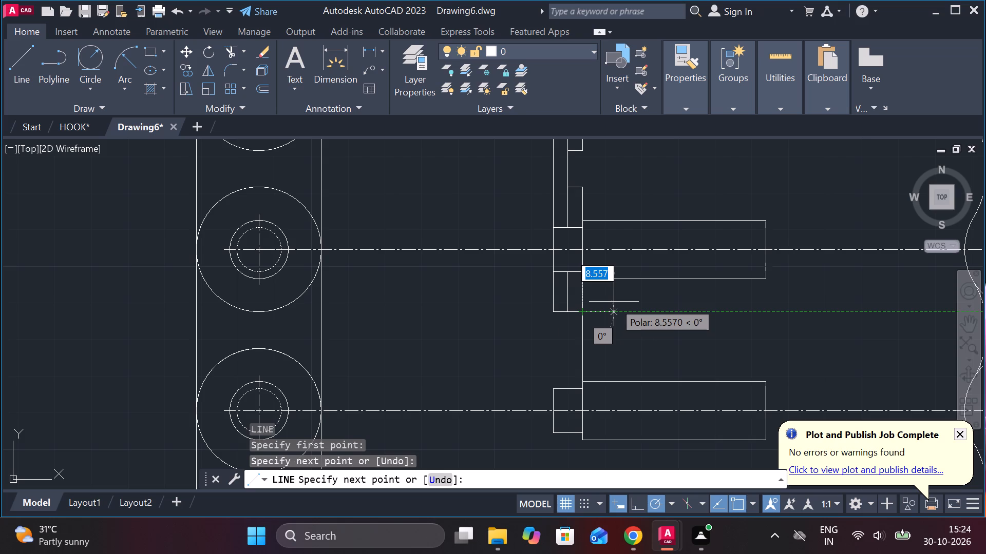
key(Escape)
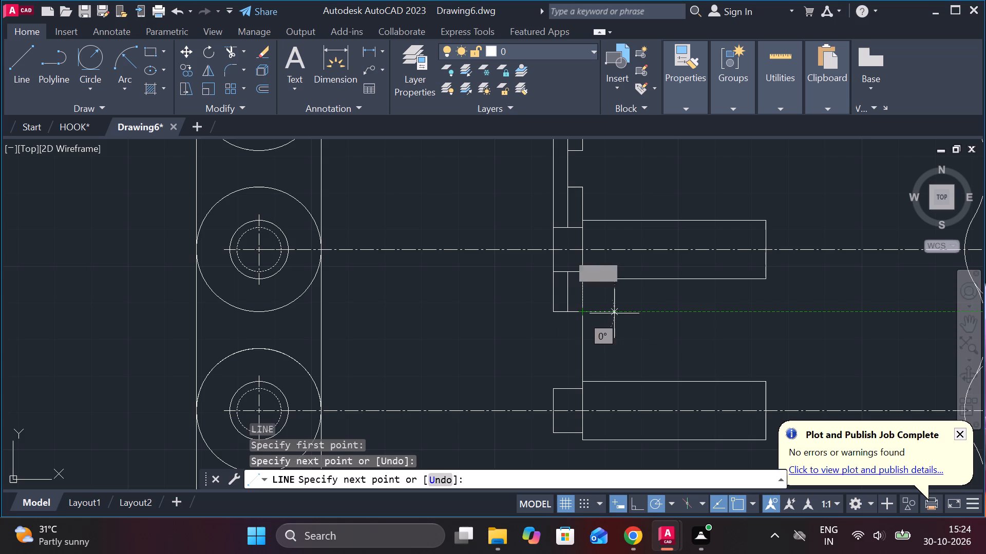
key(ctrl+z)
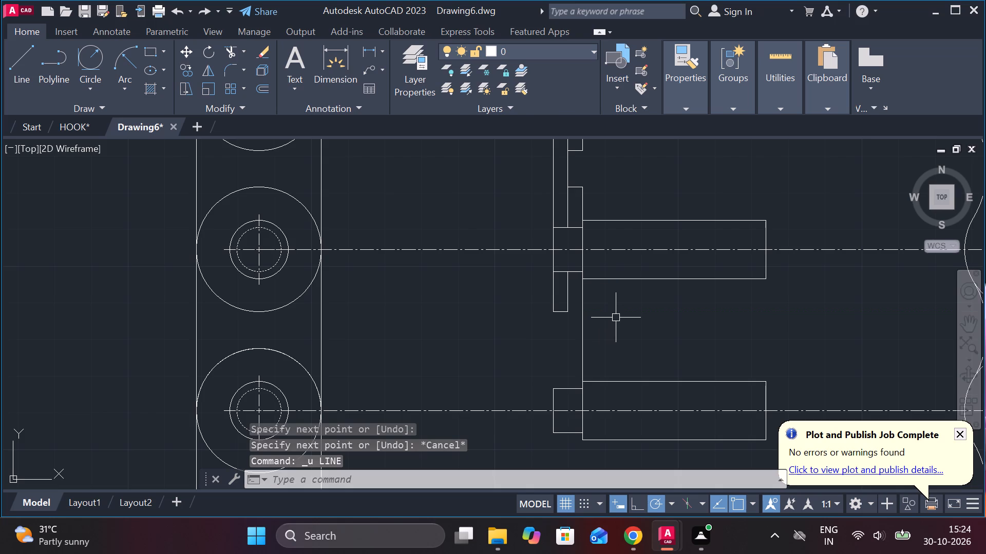
Draw a horizontal guide line from the top of the third link circle across the vertical connecting line.
scroll(616, 318, down, 1)
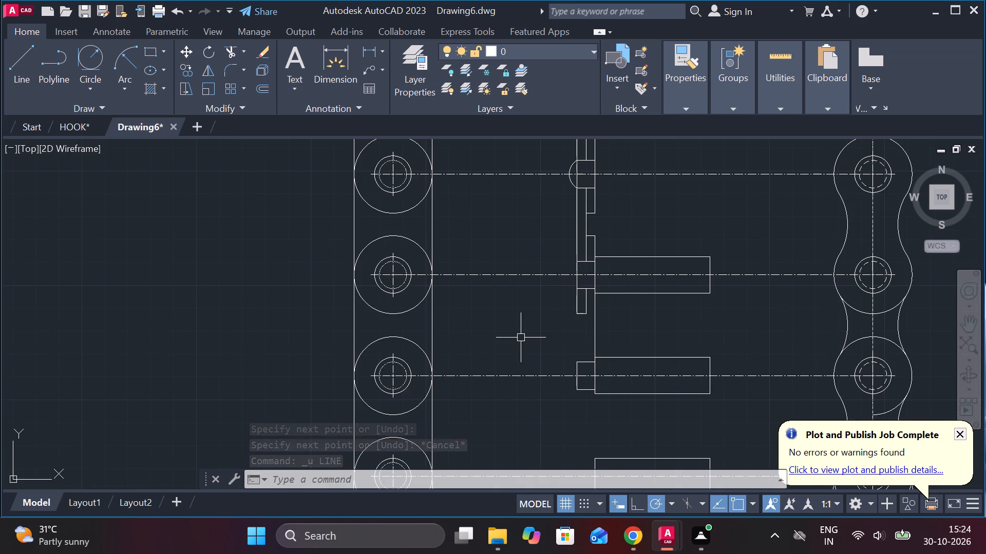
key(l)
key(Return)
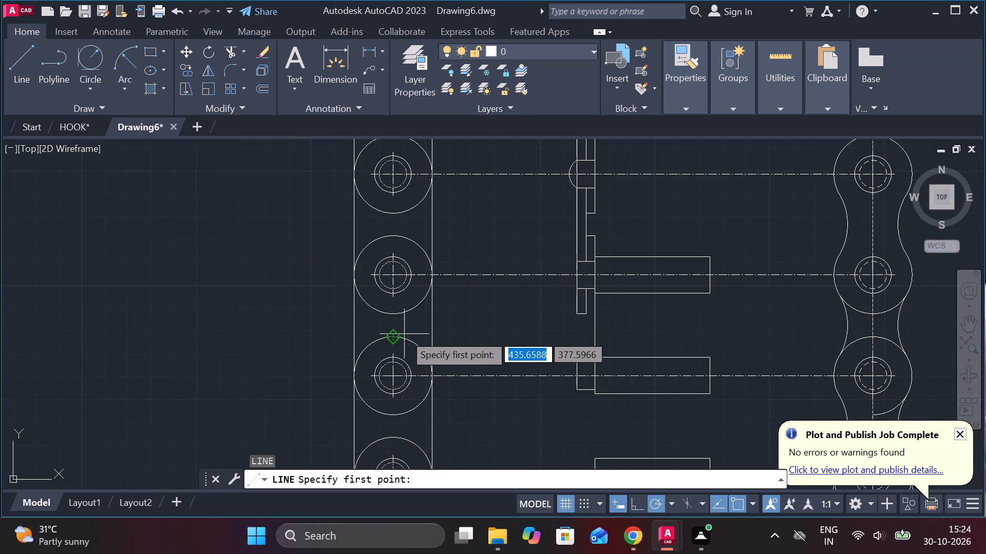
click(400, 334)
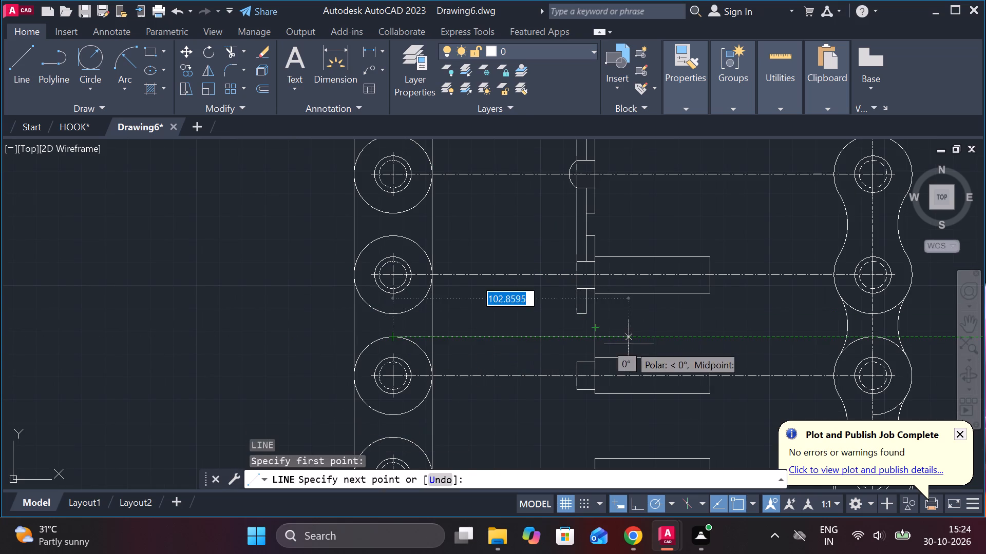
click(629, 344)
key(Escape)
key(y)
key(Escape)
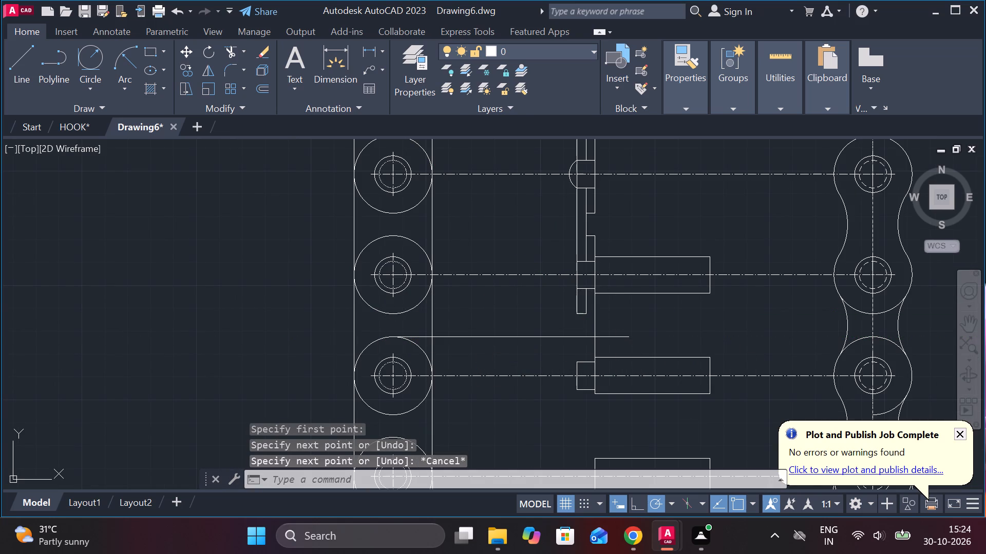
Trim the guide line's overhang past the vertical connecting line and its portion inside the chain link edge.
text(TR)
key(space)
click(626, 337)
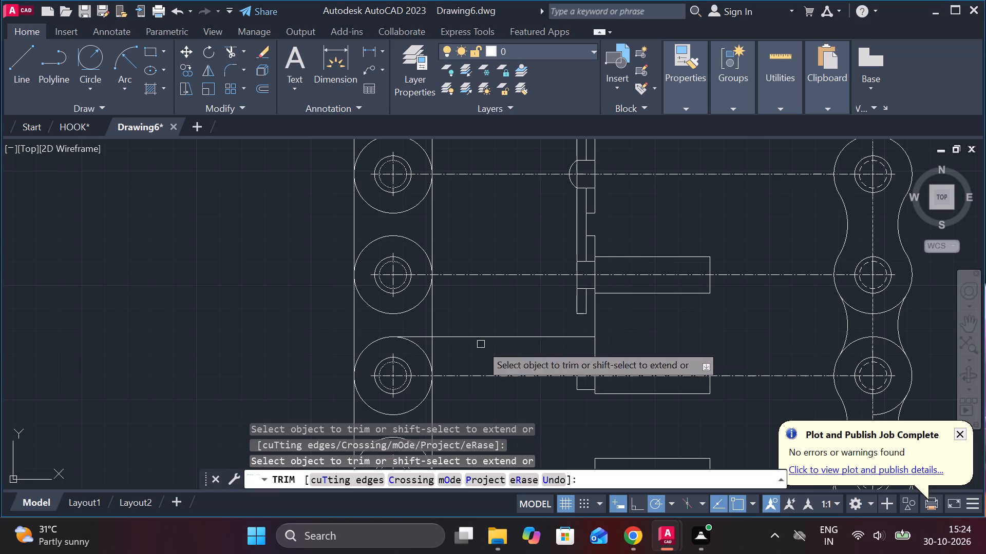
drag(414, 338, 420, 339)
scroll(592, 305, up, 1)
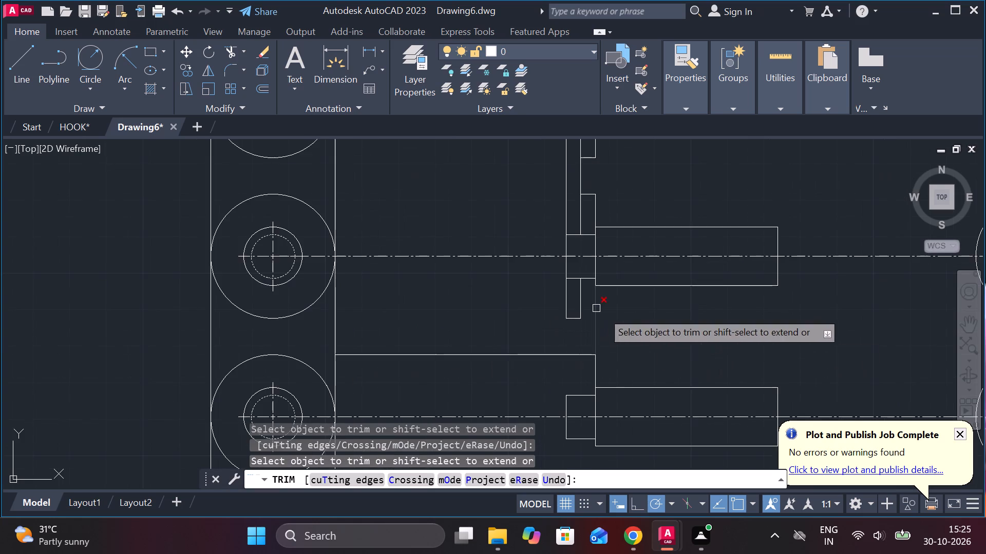
middle_drag(678, 340, 655, 313)
key(Escape)
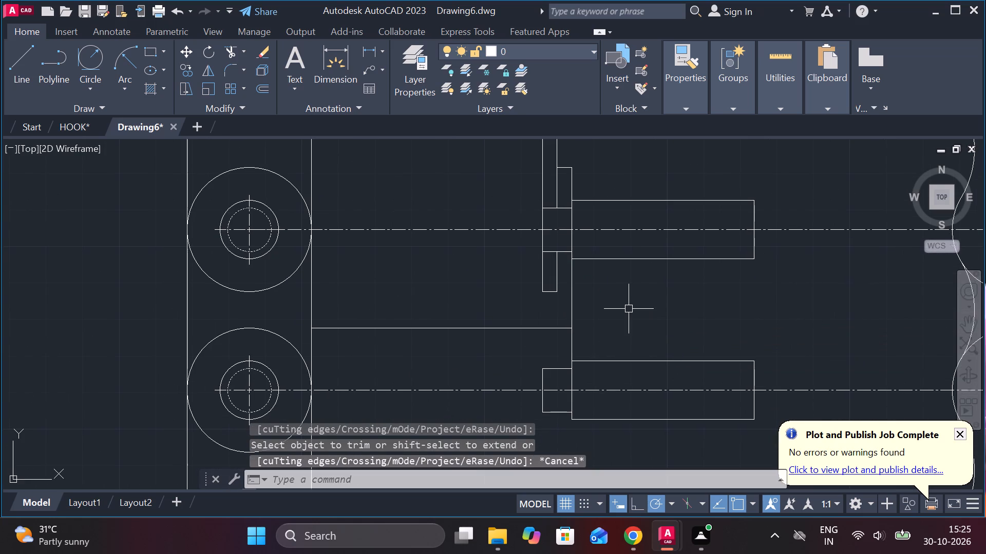
Draw an 11-unit vertical line from the third pin's stepped end corner up to the horizontal guide line.
scroll(629, 308, down, 2)
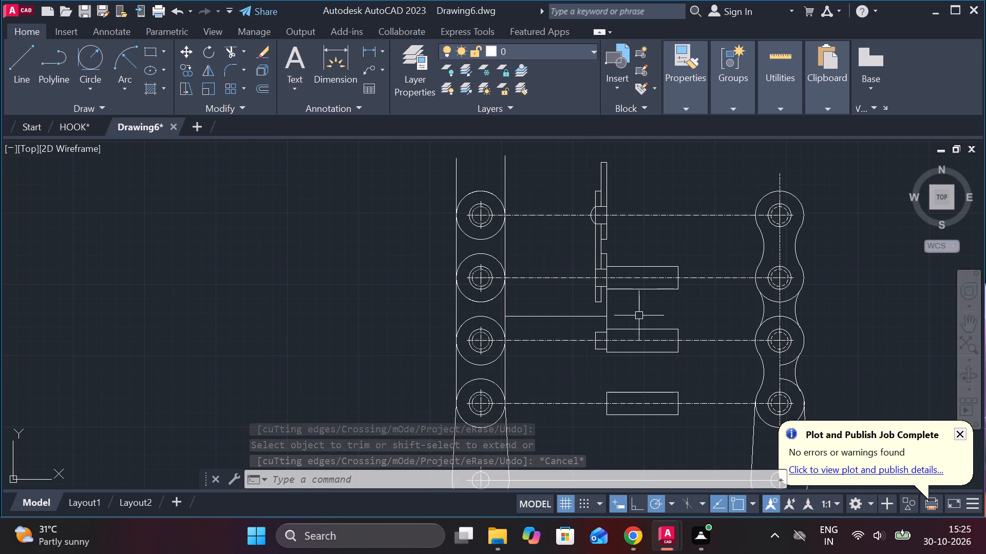
scroll(647, 335, up, 1)
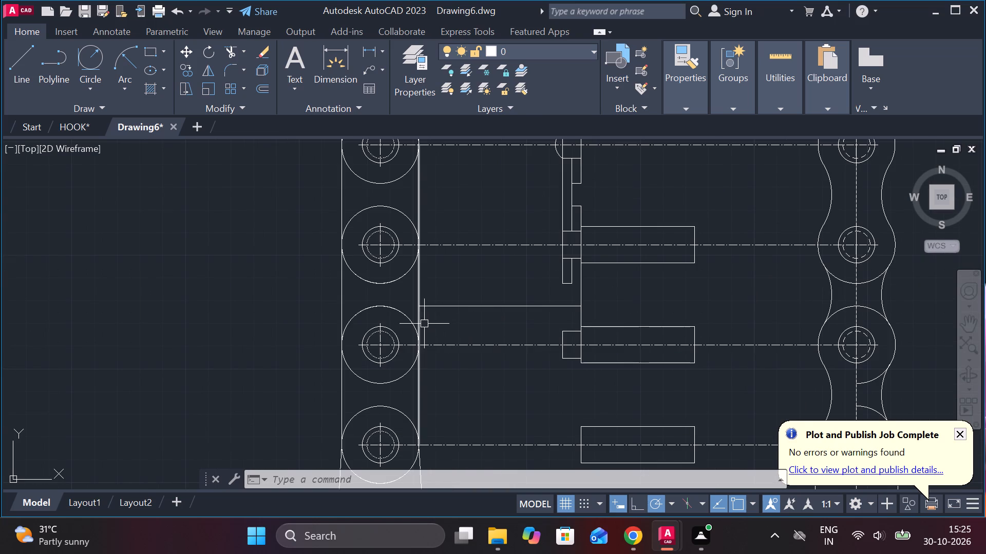
key(l)
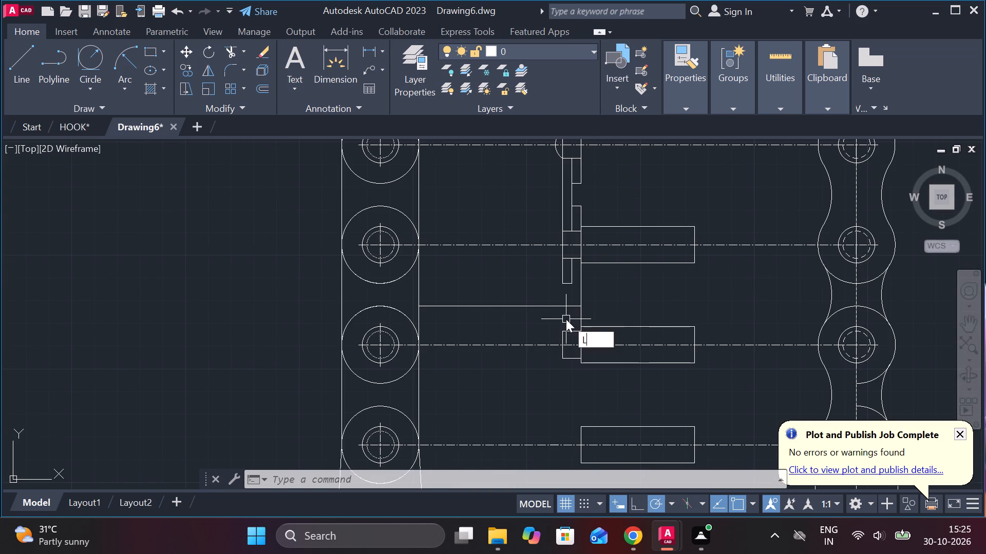
key(Return)
click(563, 329)
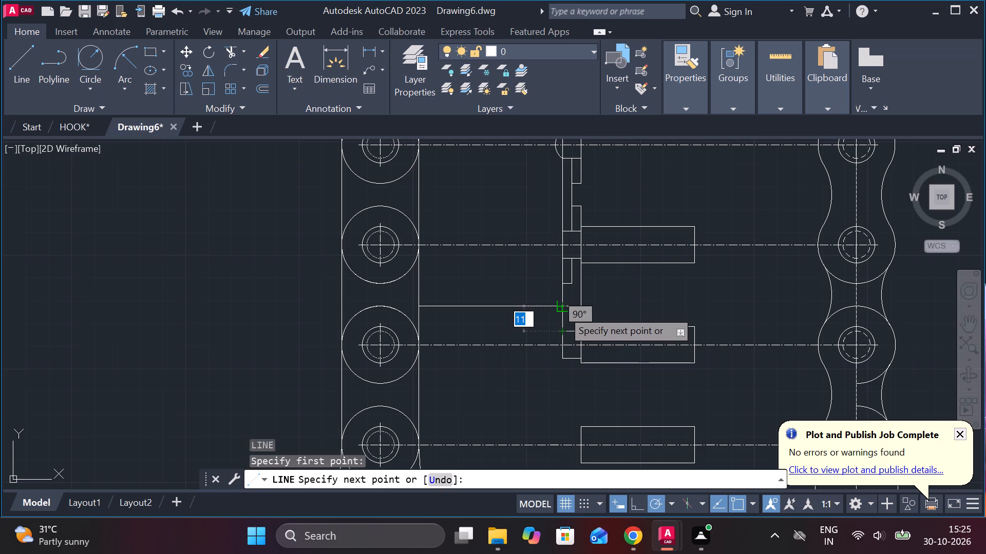
click(562, 310)
key(Escape)
Trim away the guide line between the chain link edge and the new plate edge above the third pin.
text(TR)
key(space)
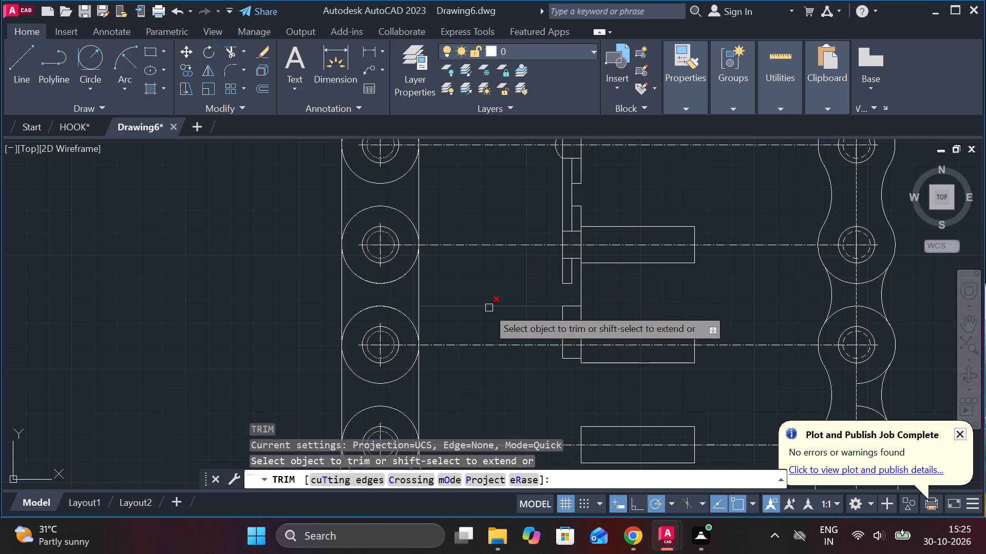
click(481, 308)
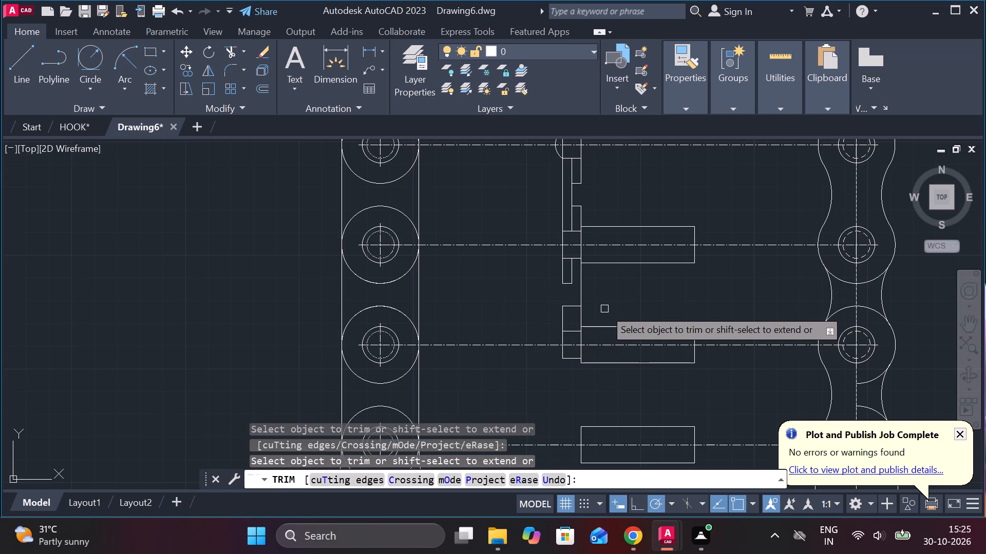
middle_drag(605, 310, 607, 302)
key(Escape)
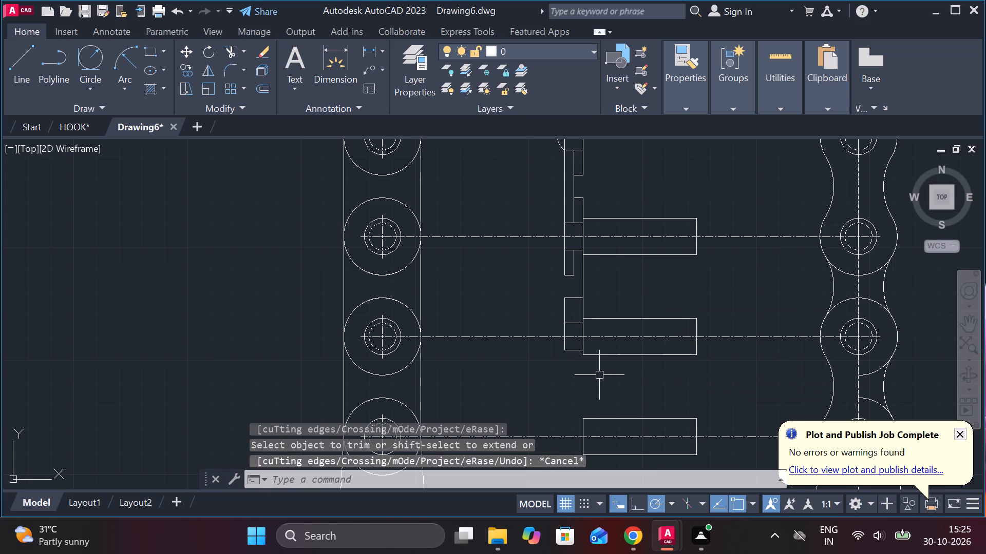
click(586, 268)
key(Escape)
Draw the plate end below the third pin: down to the link circle's bottom level, 4 units across, and 11 units up to the stepped end.
key(l)
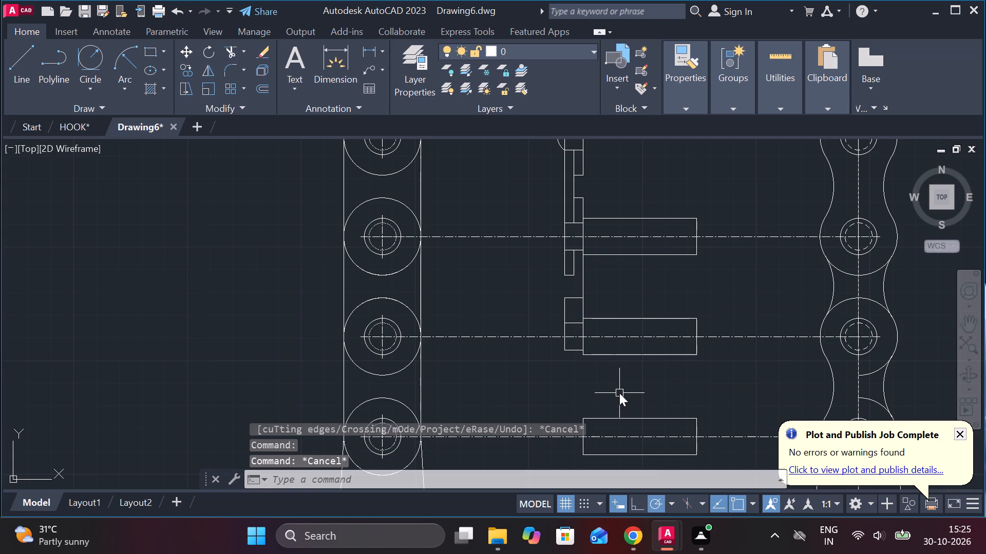
key(Return)
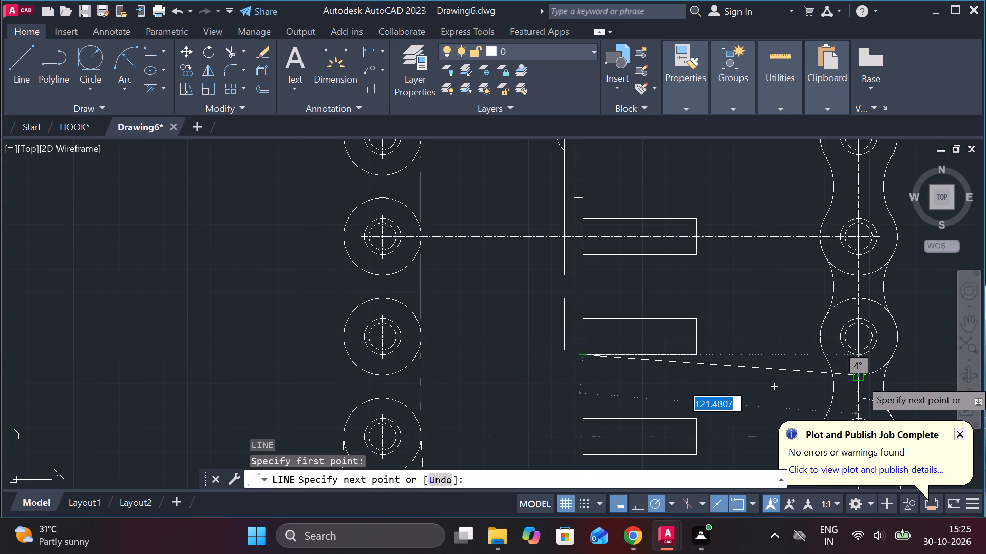
click(589, 380)
scroll(585, 380, up, 2)
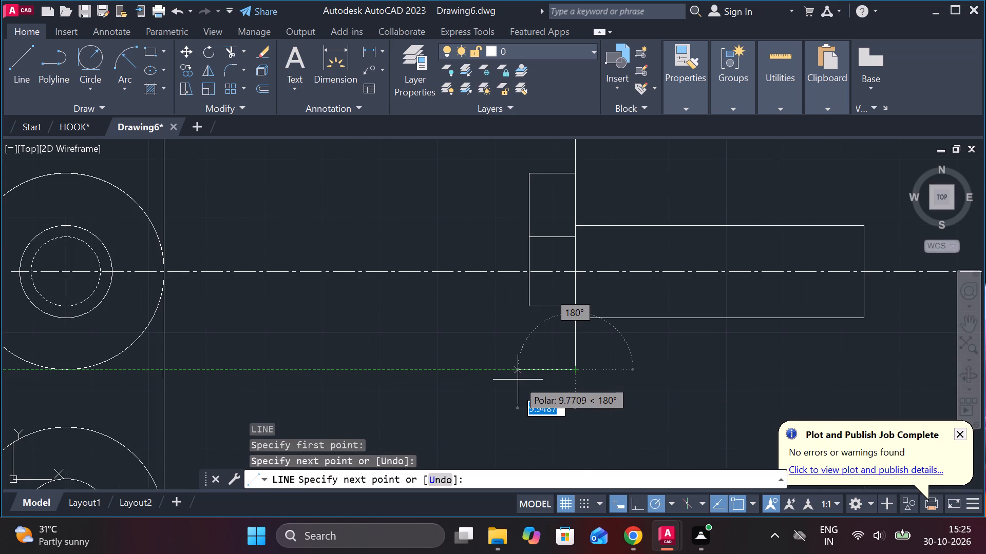
text(4)
key(space)
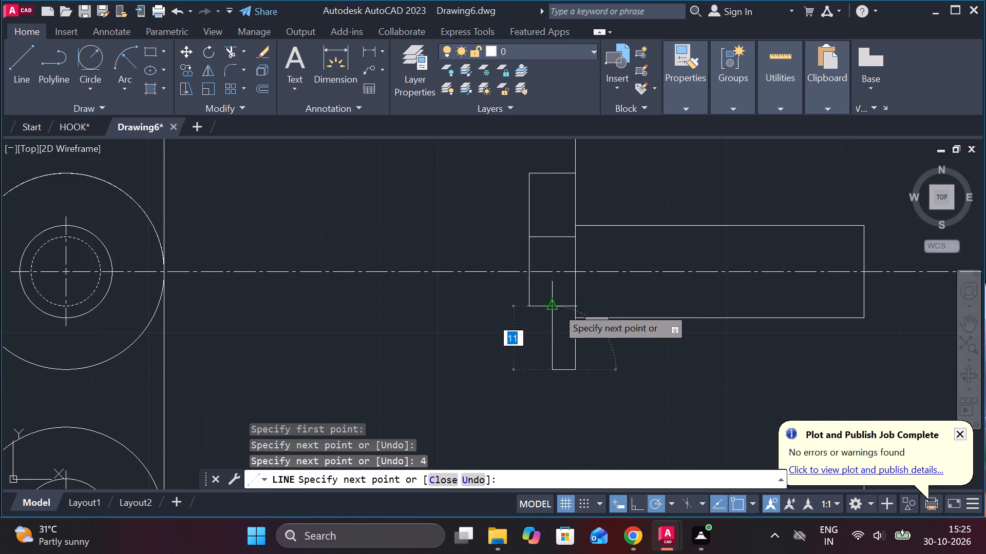
click(557, 307)
scroll(605, 312, down, 2)
key(Escape)
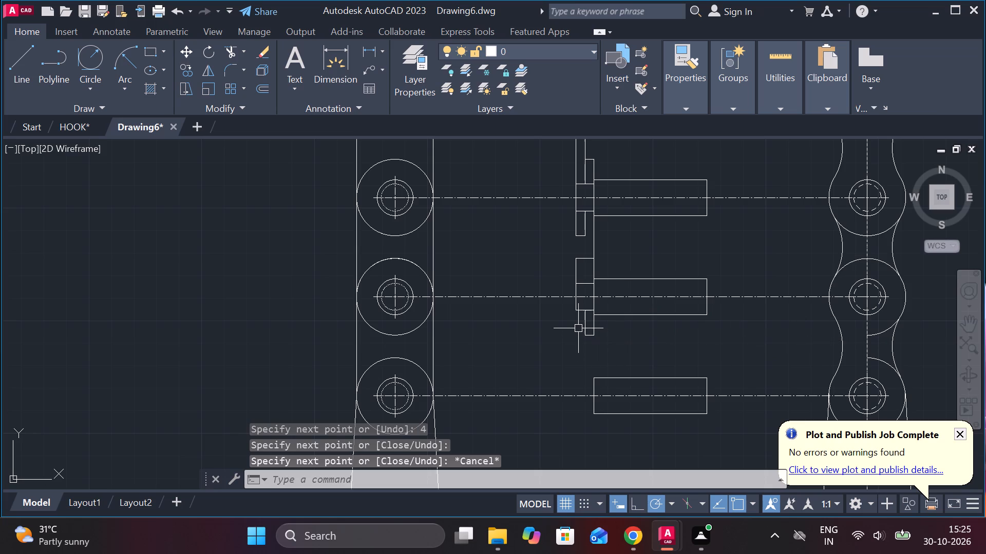
Draw a vertical line from the midpoint of the third pin's upper plate edge through the stepped end to the lower plate's corner.
scroll(578, 328, up, 1)
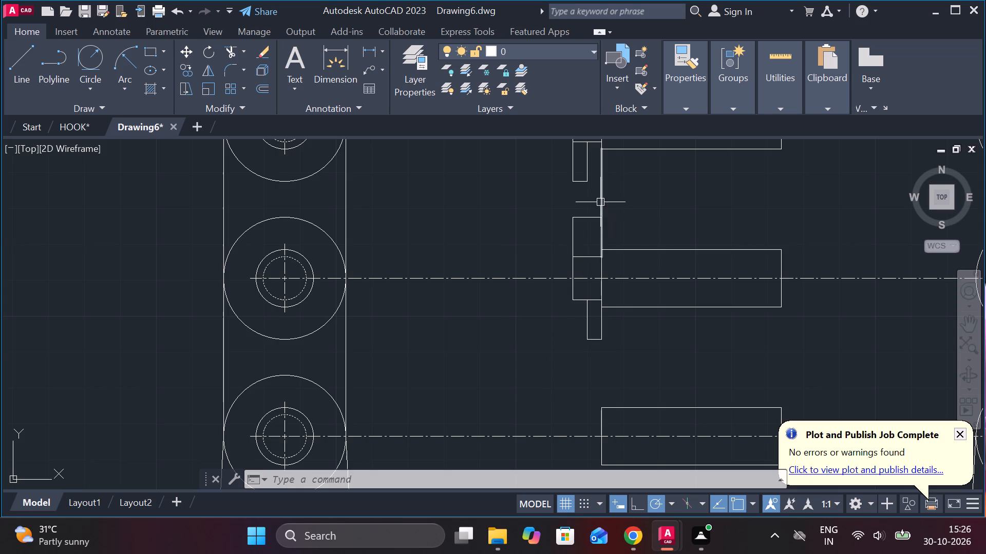
key(l)
key(Return)
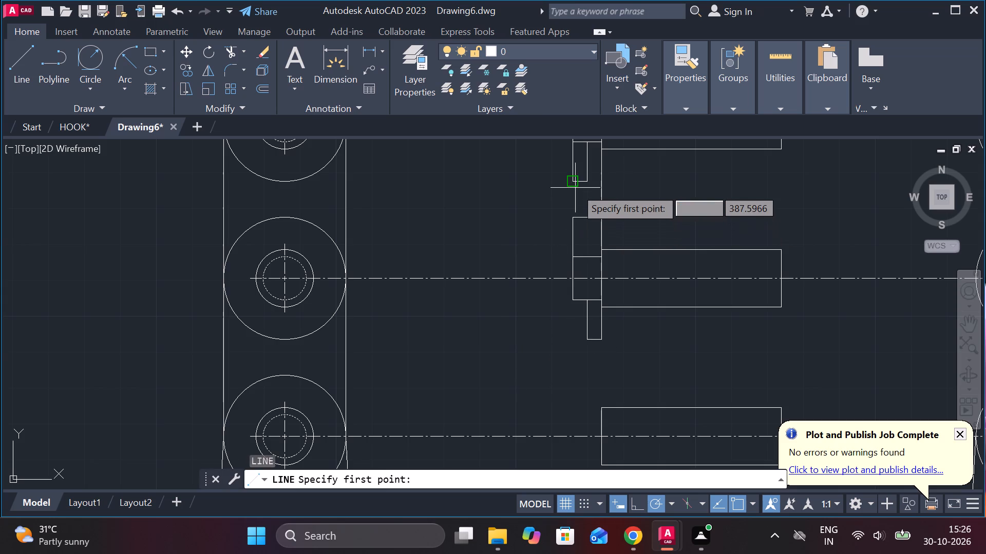
click(585, 224)
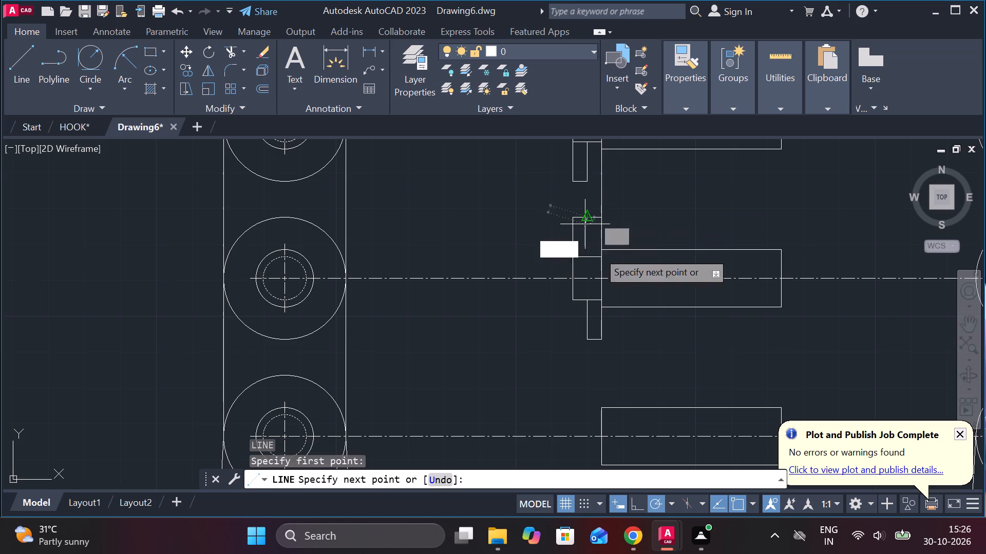
click(586, 304)
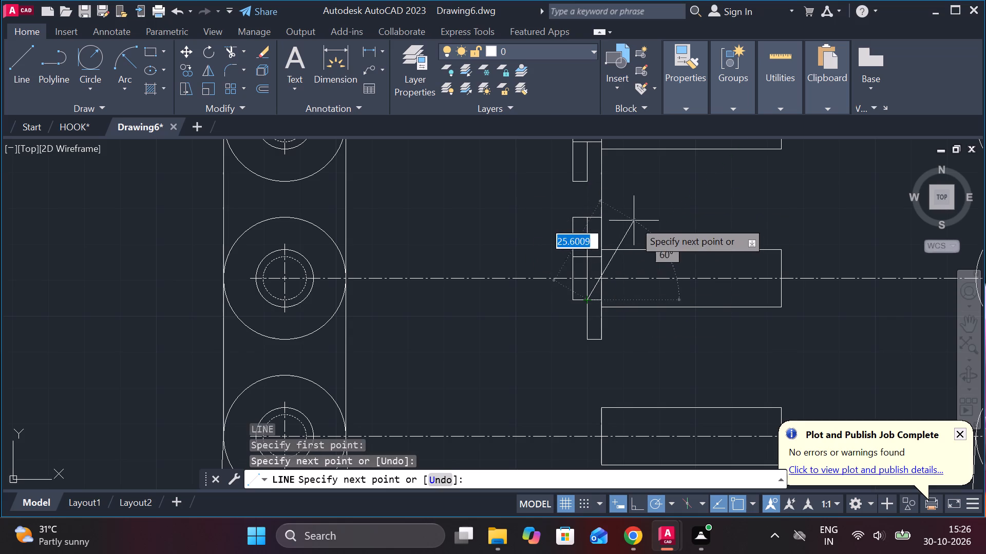
key(Escape)
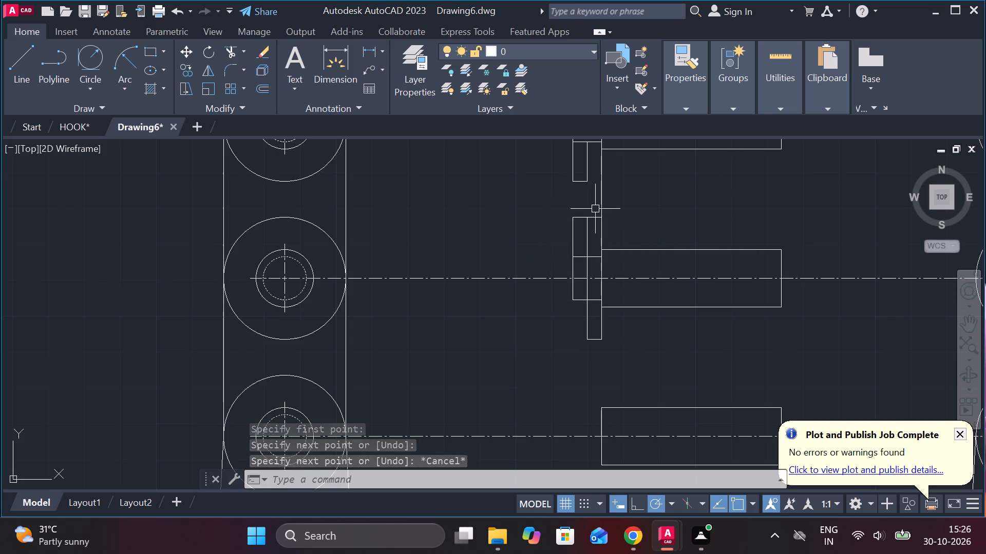
Draw a vertical line from the inner corner of the second pin's lower plate down to the third pin's plate top edge.
scroll(596, 209, up, 2)
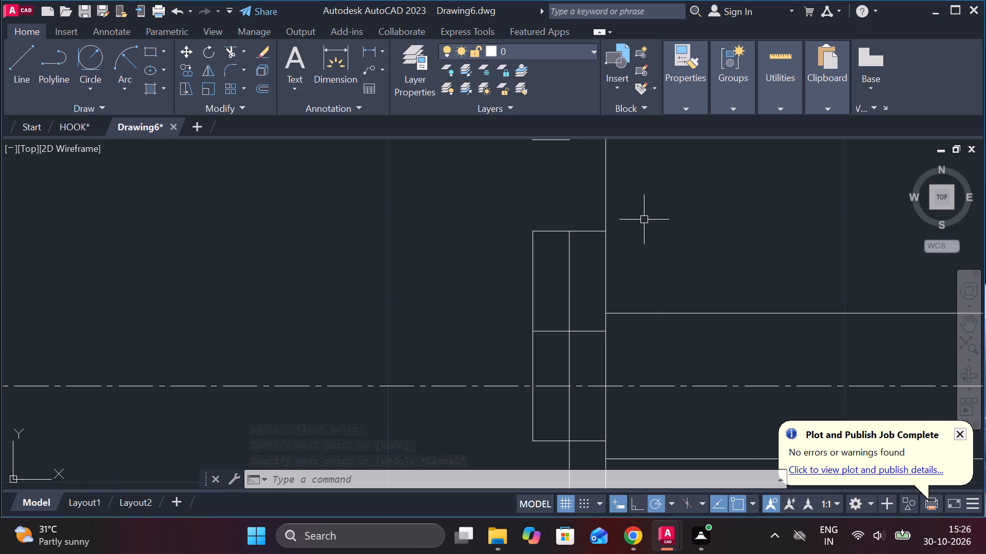
scroll(644, 220, down, 1)
middle_drag(645, 220, 645, 270)
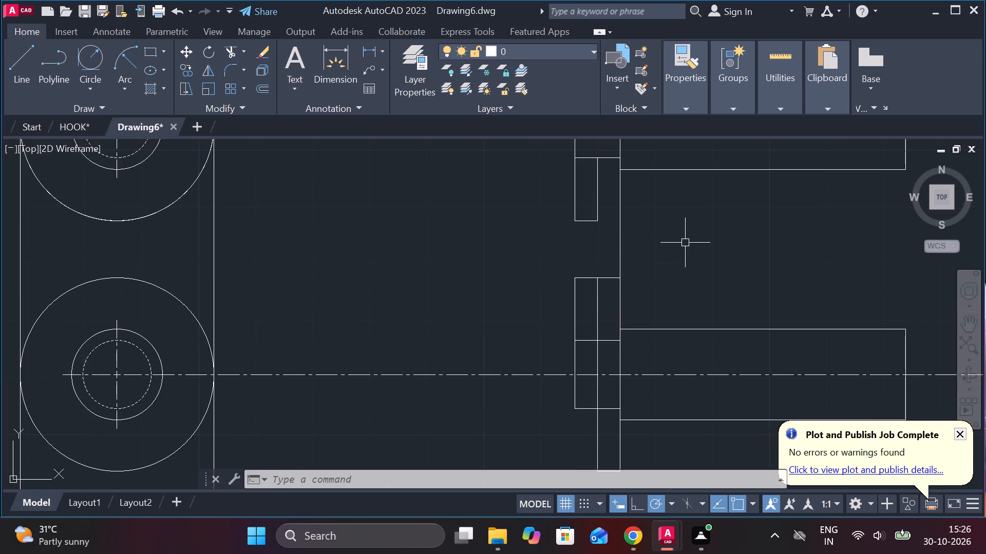
key(l)
key(Return)
click(593, 222)
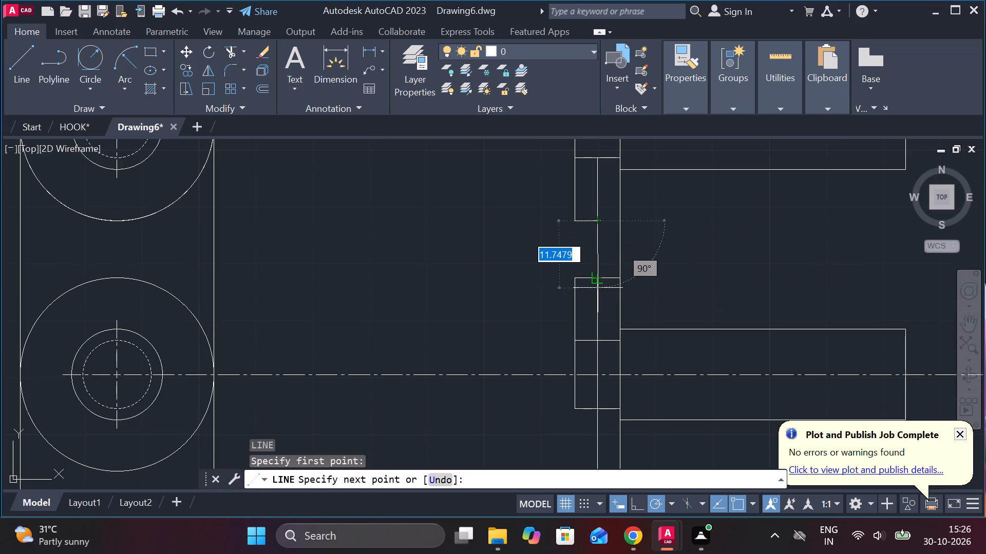
click(598, 288)
key(Escape)
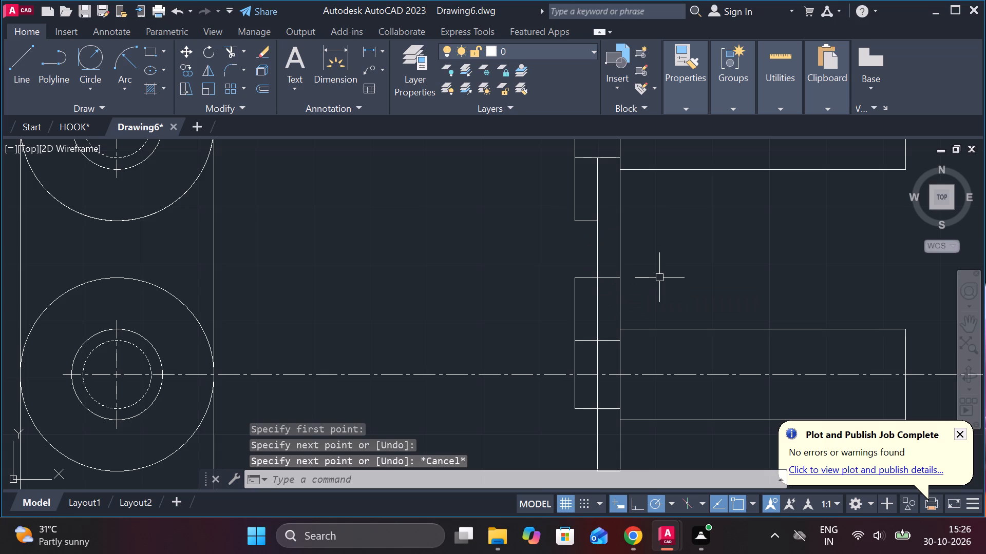
Trim the third pin's plate top edge inside the connecting plate and the vertical line segments crossing its stepped end.
text(TR)
key(space)
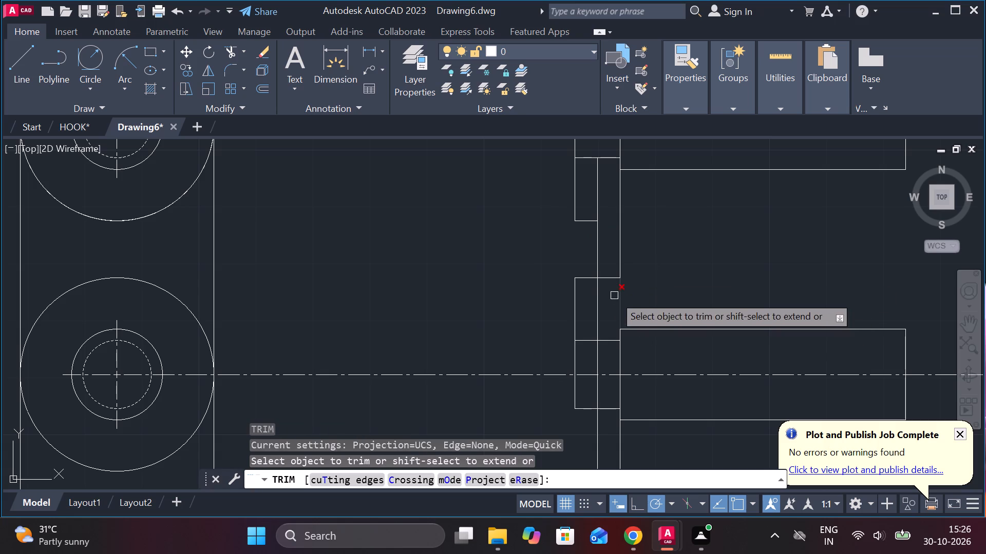
click(606, 279)
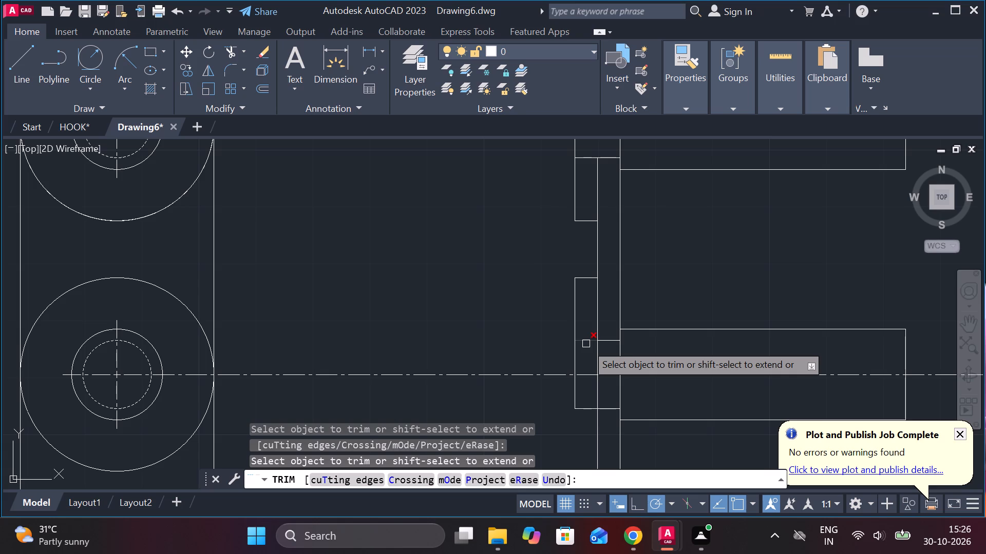
scroll(720, 288, down, 2)
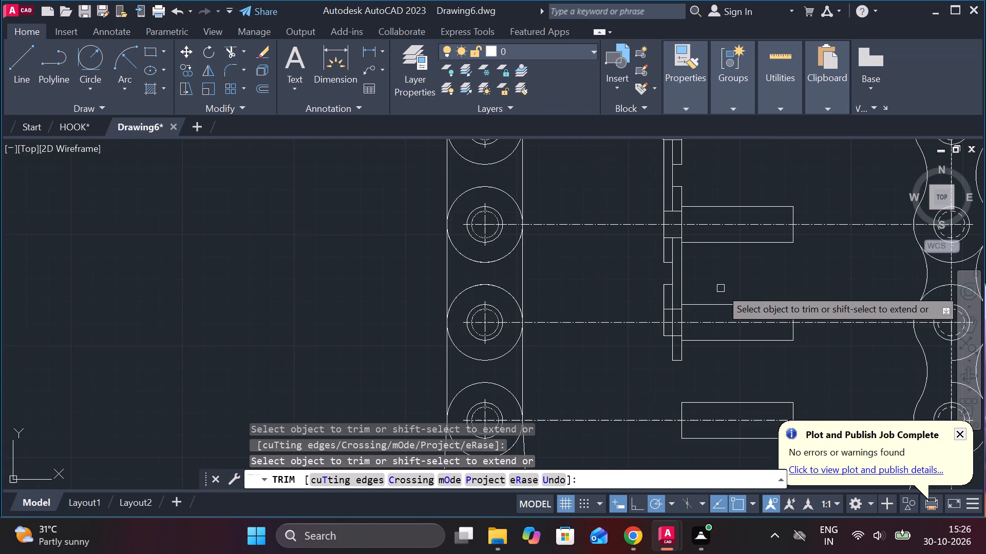
scroll(720, 288, up, 1)
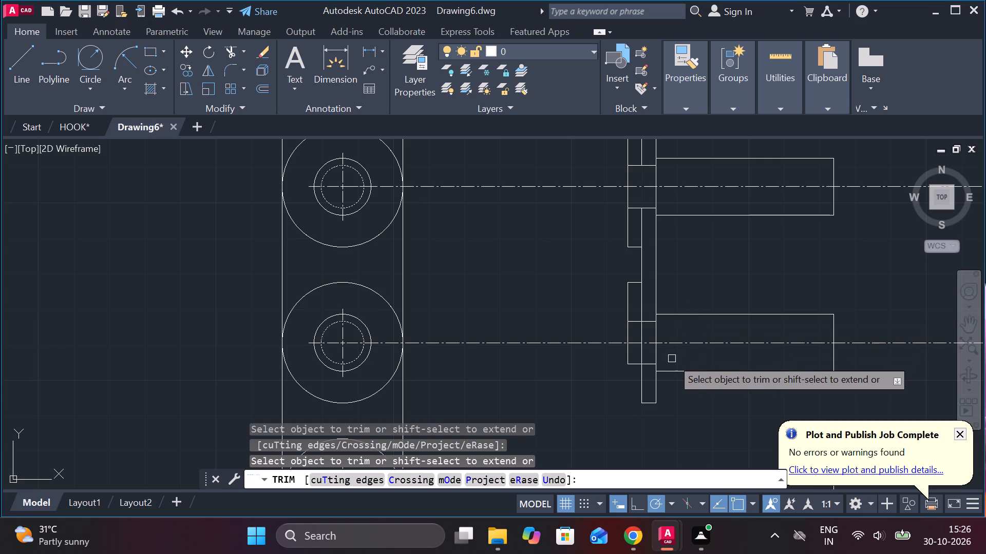
middle_drag(670, 359, 660, 352)
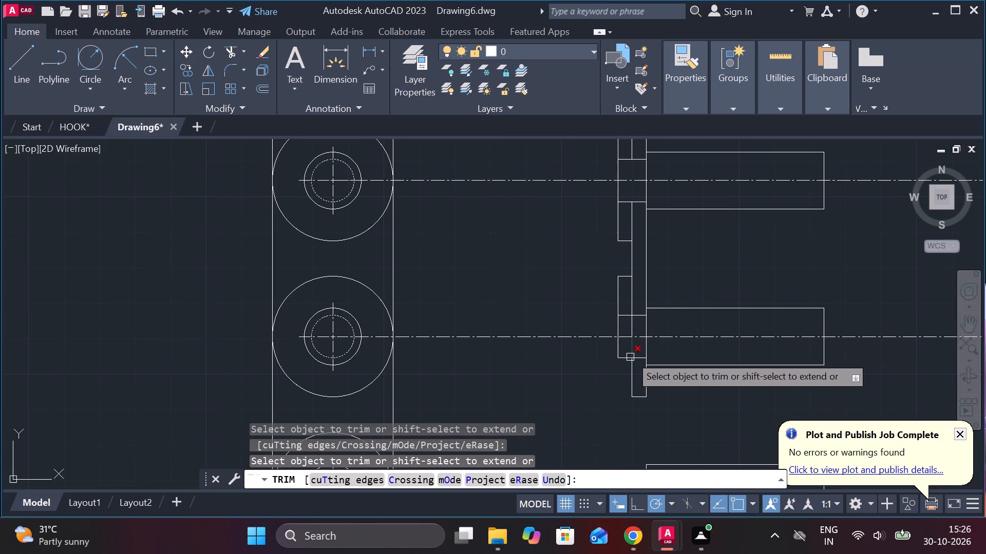
click(632, 351)
click(634, 321)
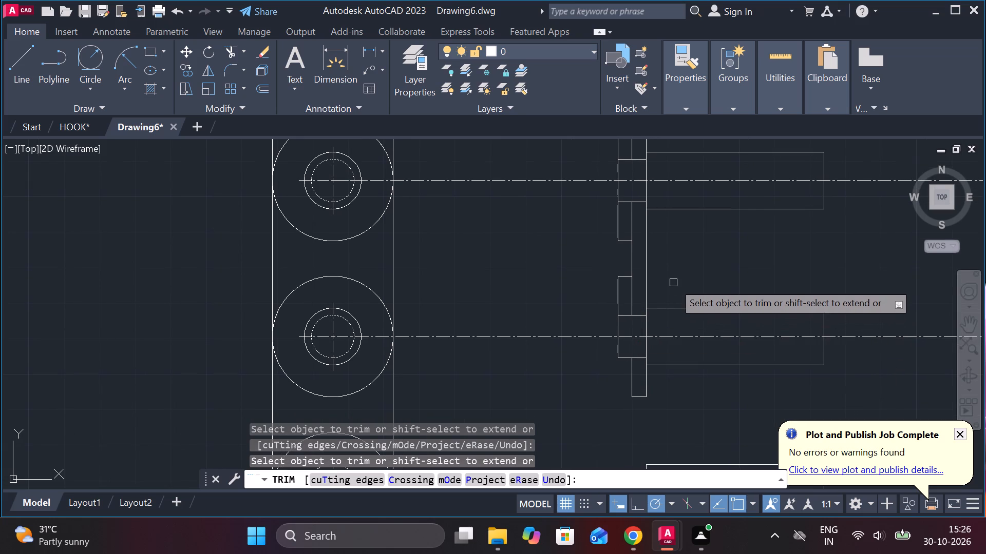
middle_drag(679, 285, 662, 253)
middle_drag(670, 354, 670, 287)
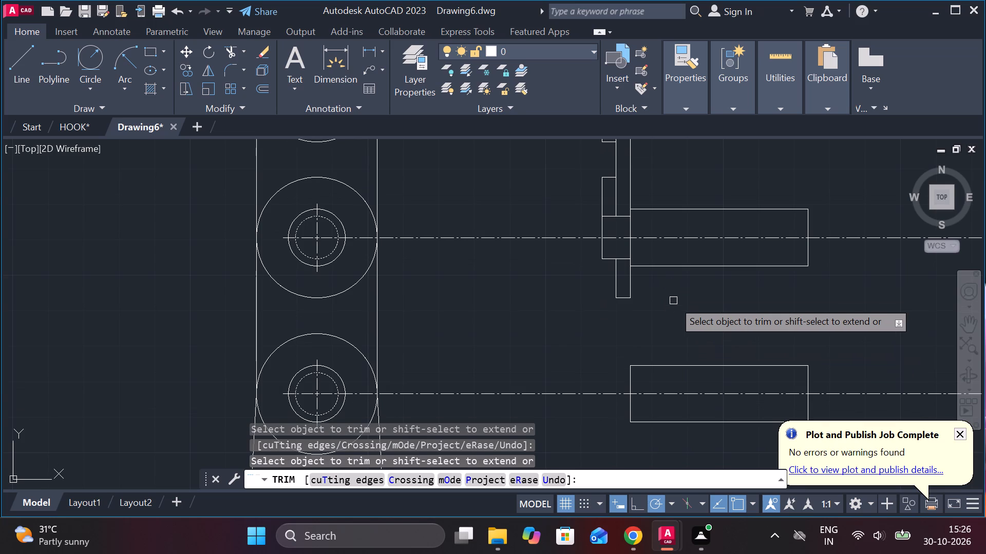
key(Escape)
Draw the fourth pin's stepped end starting 6 units above its centreline: 8 units outward, 12 down, and 8 back to the pin.
middle_drag(670, 311, 653, 295)
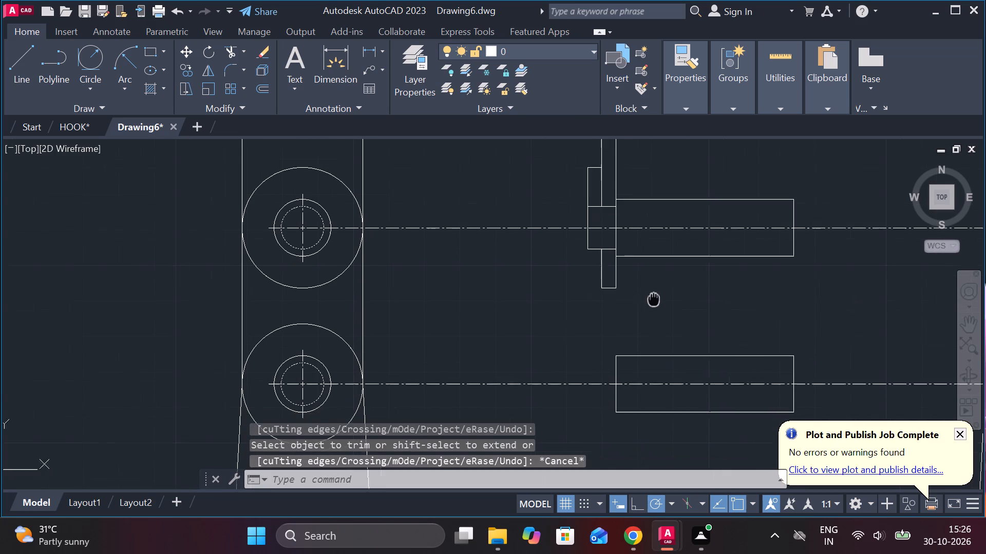
middle_drag(653, 295, 653, 294)
key(l)
key(Return)
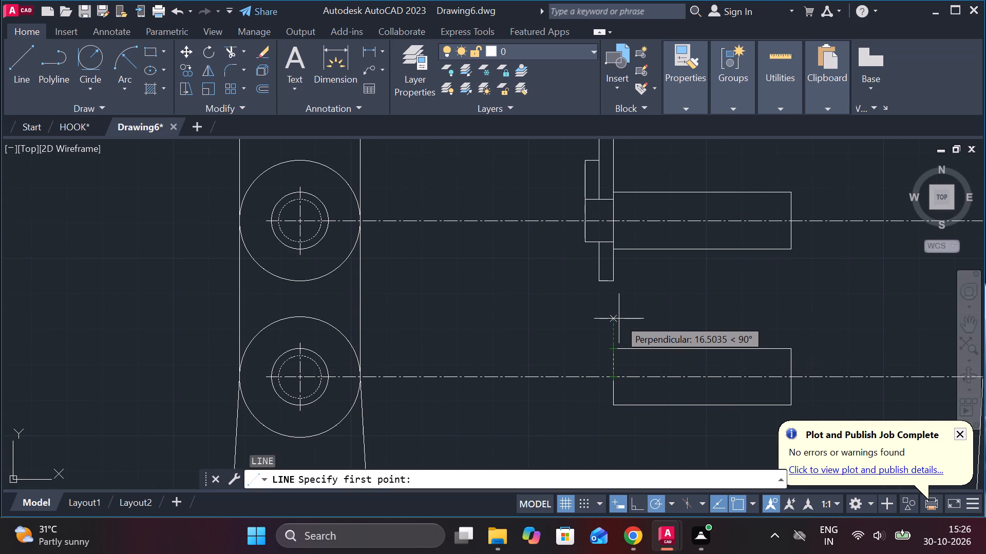
text(6)
key(space)
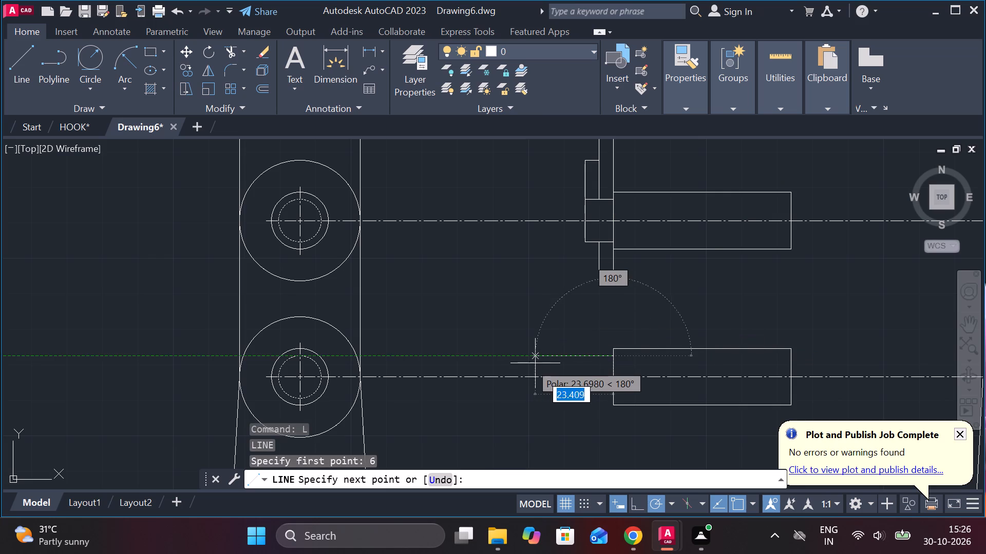
text(8)
key(space)
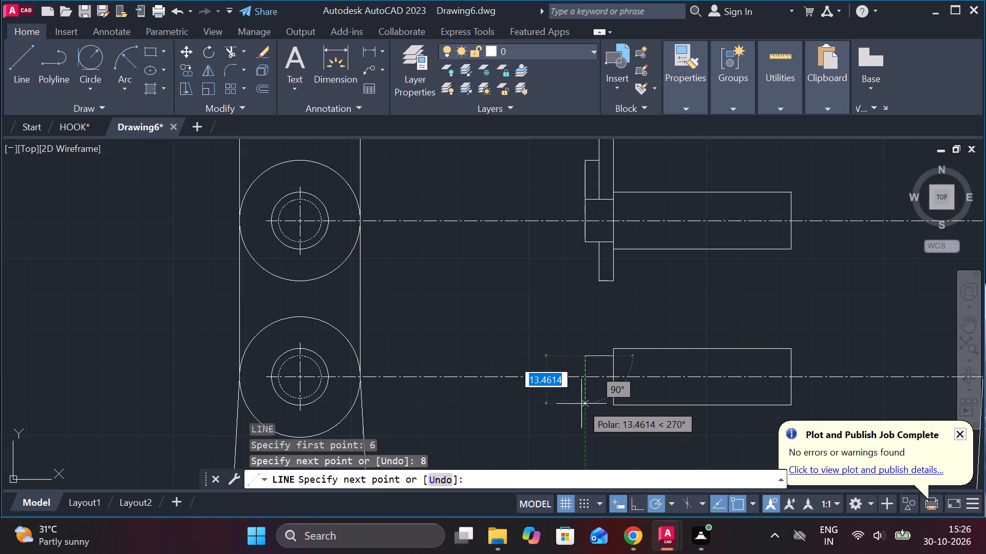
text(12)
key(space)
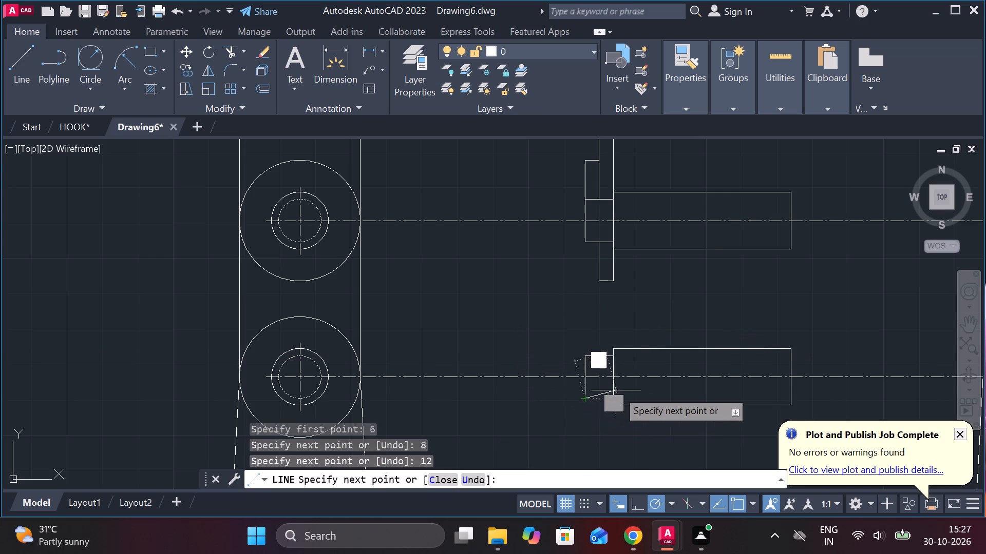
text(6)
key(space)
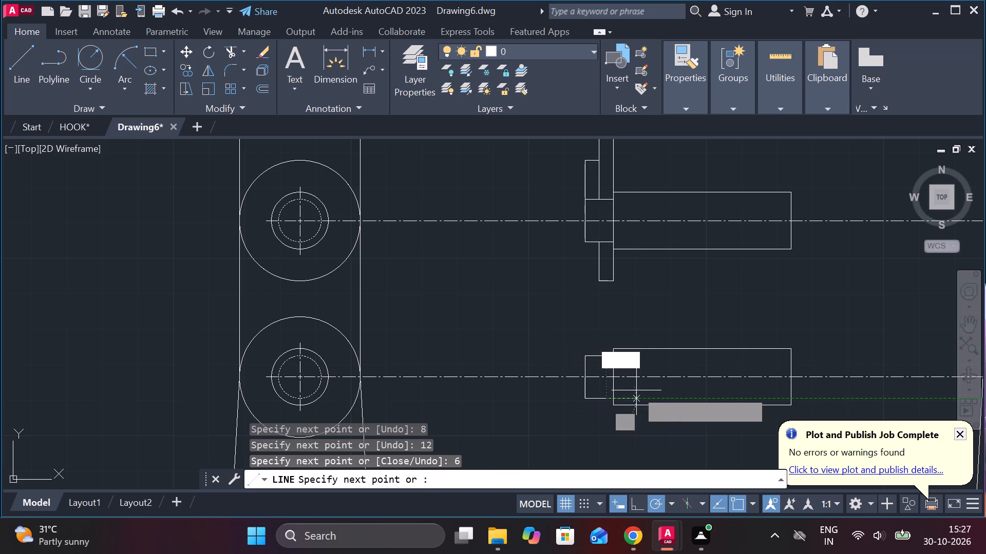
key(ctrl+z)
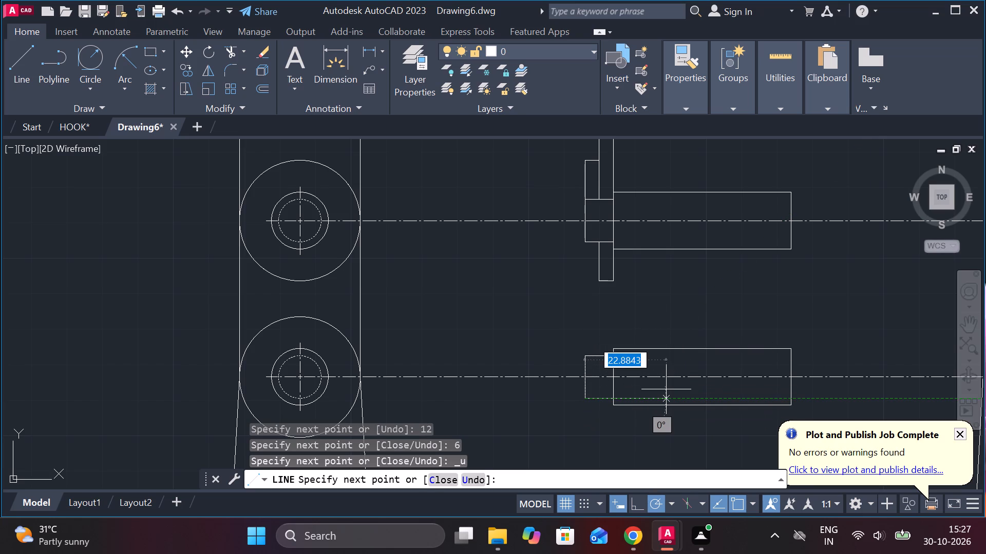
text(8)
key(space)
key(Escape)
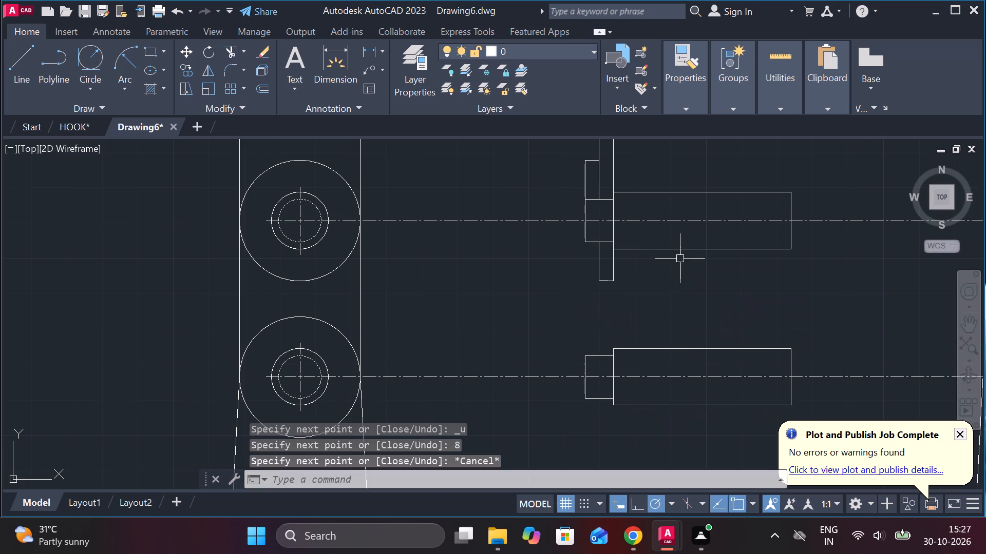
Examine the stepped pin ends and connecting plates along the side view's pins.
scroll(648, 271, down, 2)
middle_drag(659, 275, 628, 285)
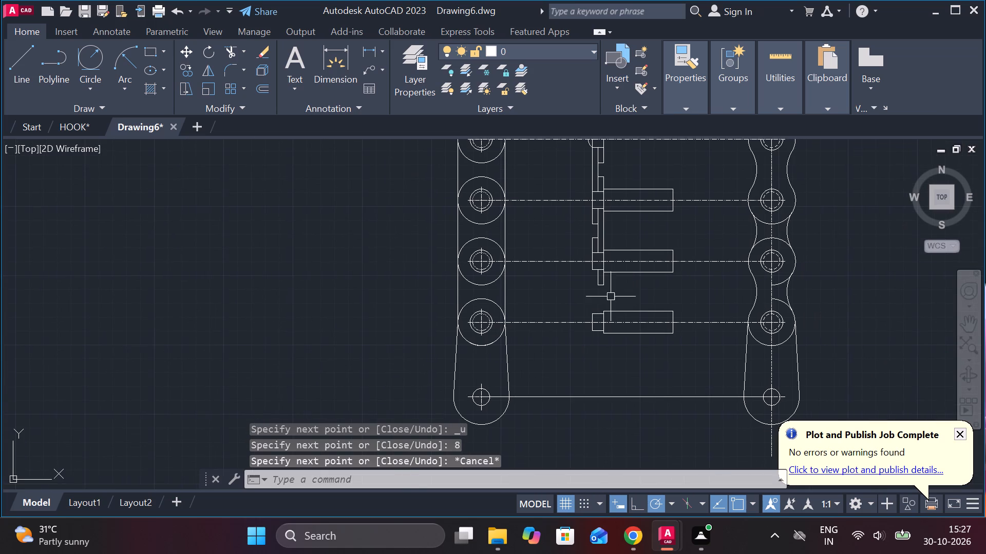
scroll(598, 263, up, 1)
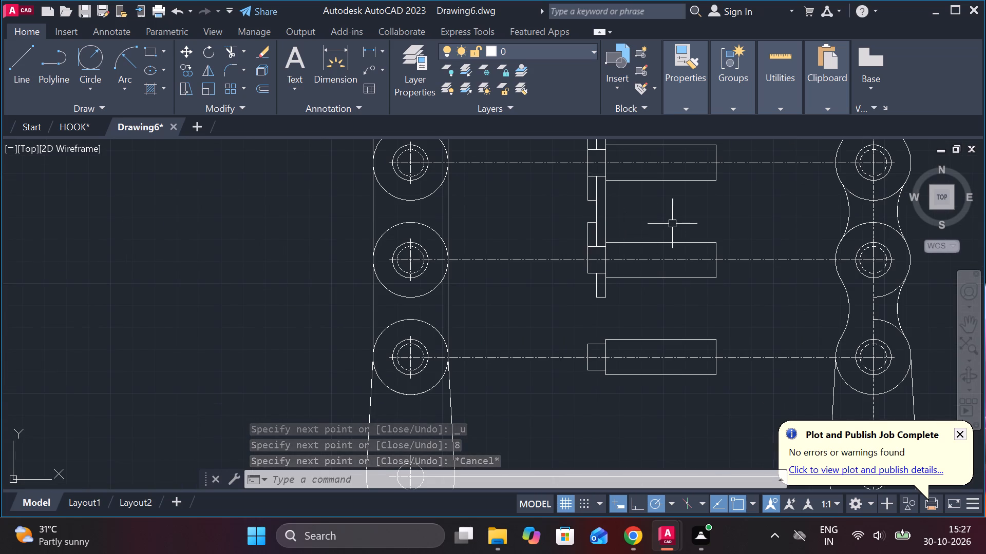
middle_drag(672, 224, 669, 261)
scroll(618, 262, up, 2)
middle_drag(612, 252, 594, 357)
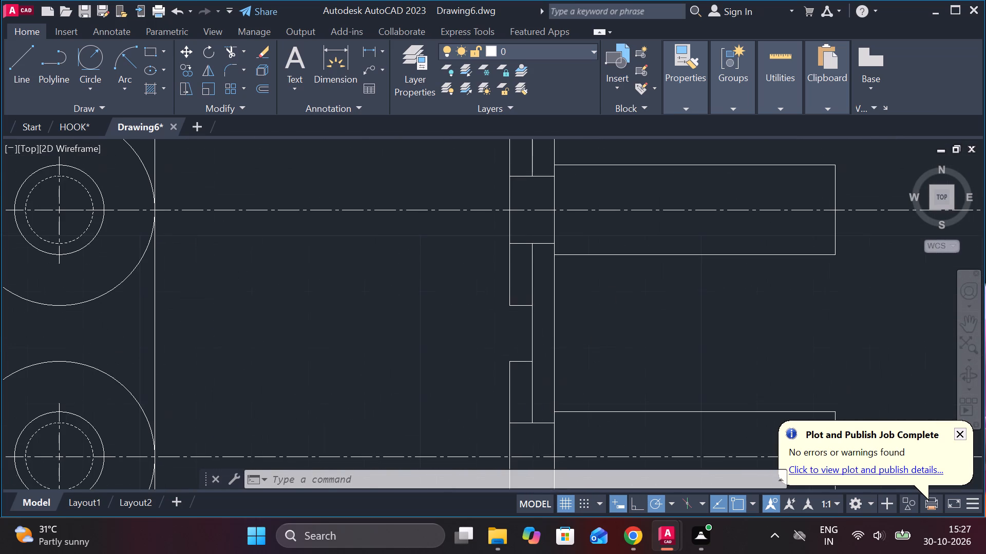
scroll(617, 314, down, 1)
middle_drag(618, 318, 613, 288)
middle_drag(618, 286, 619, 343)
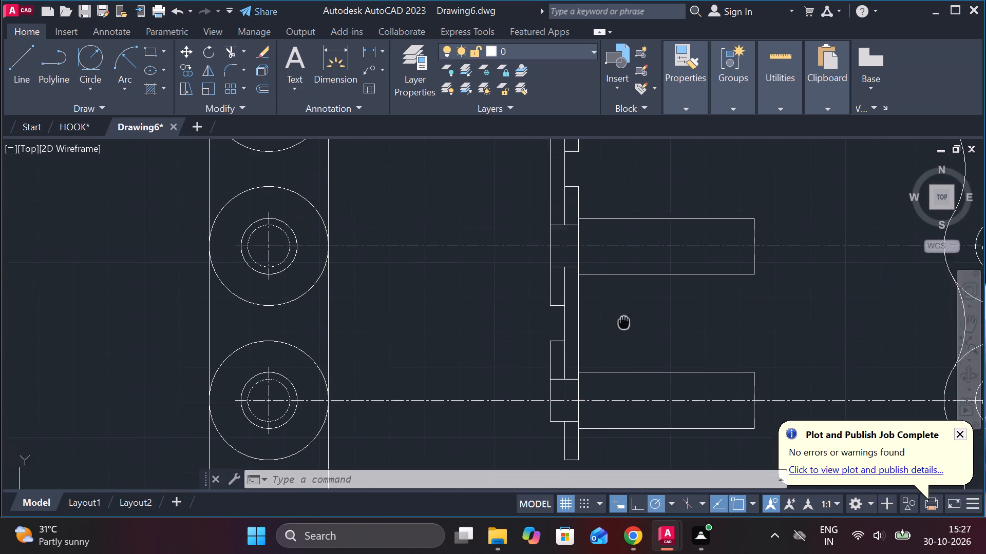
middle_drag(619, 343, 618, 347)
scroll(617, 342, down, 1)
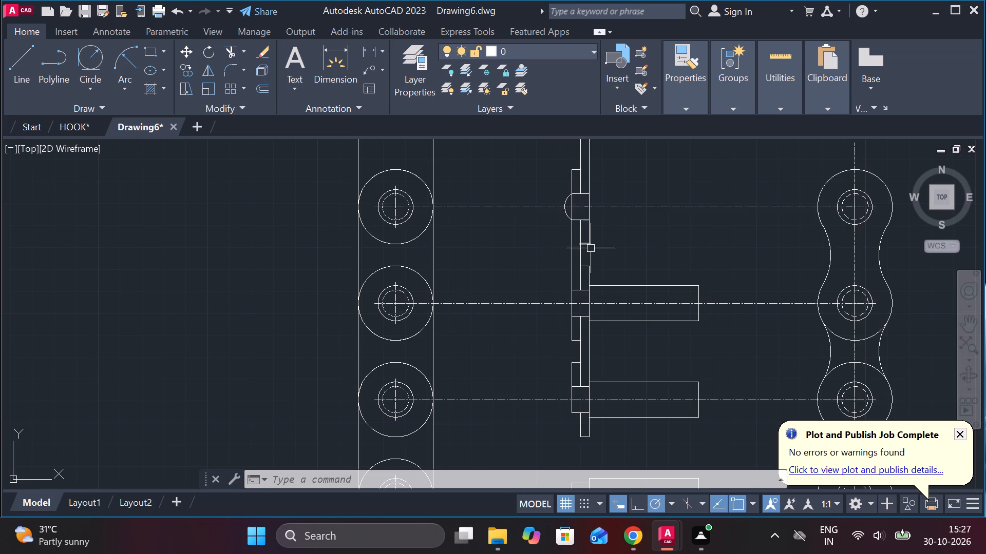
middle_drag(559, 329, 550, 311)
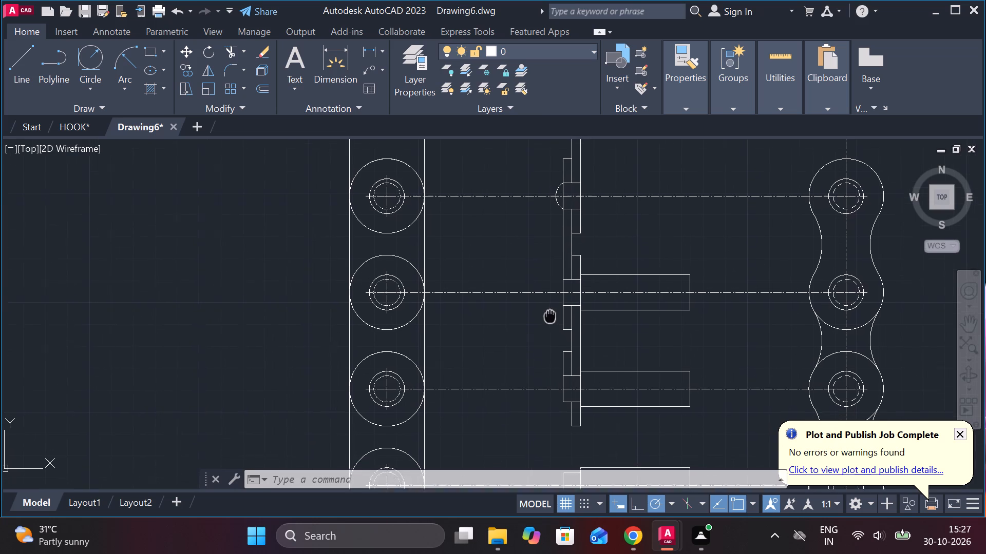
Draw two vertical lines linking the third pin's stepped end and lower plate to the fourth pin's stepped end, the inner one 21 units long.
middle_drag(550, 311, 550, 311)
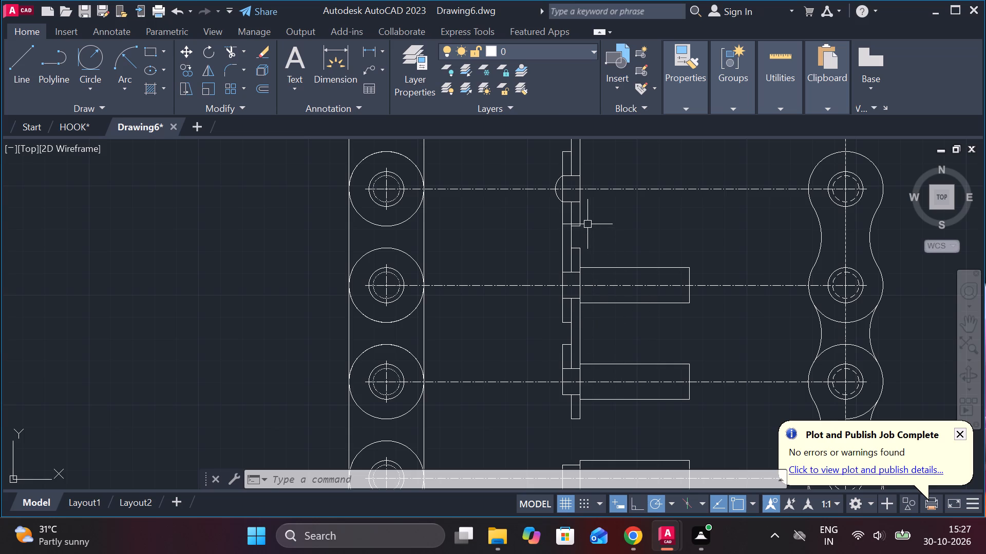
scroll(578, 221, up, 1)
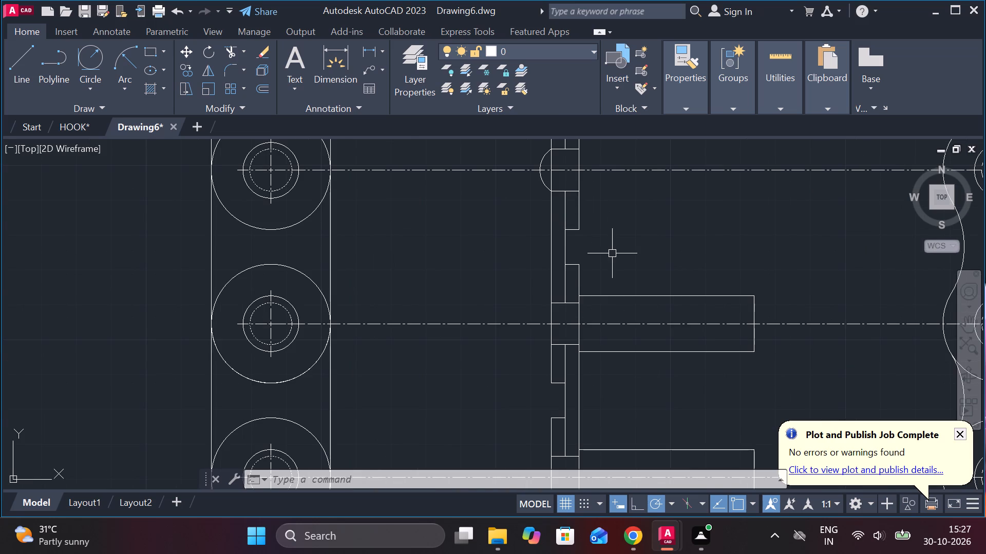
scroll(614, 256, down, 1)
middle_drag(605, 346, 615, 284)
scroll(600, 316, up, 1)
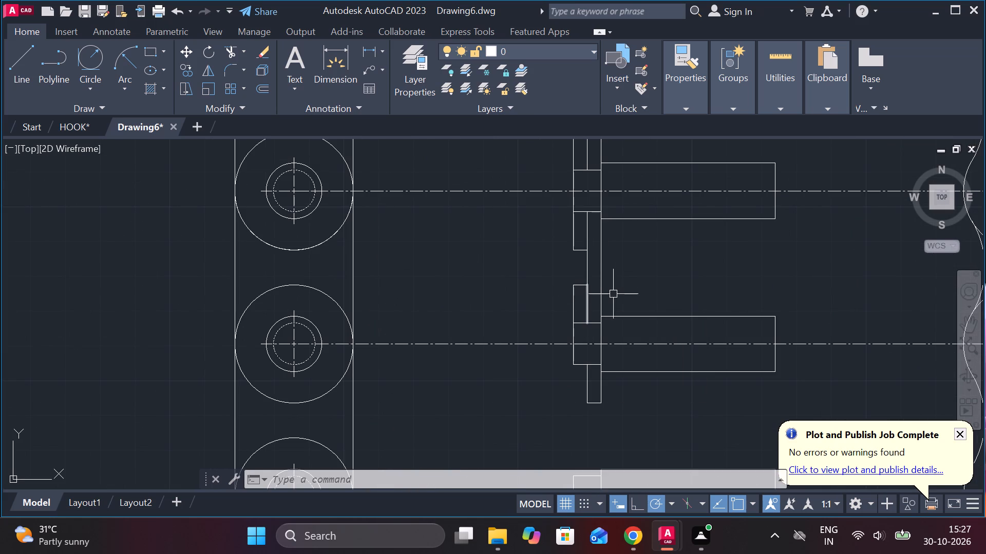
middle_drag(499, 369, 486, 287)
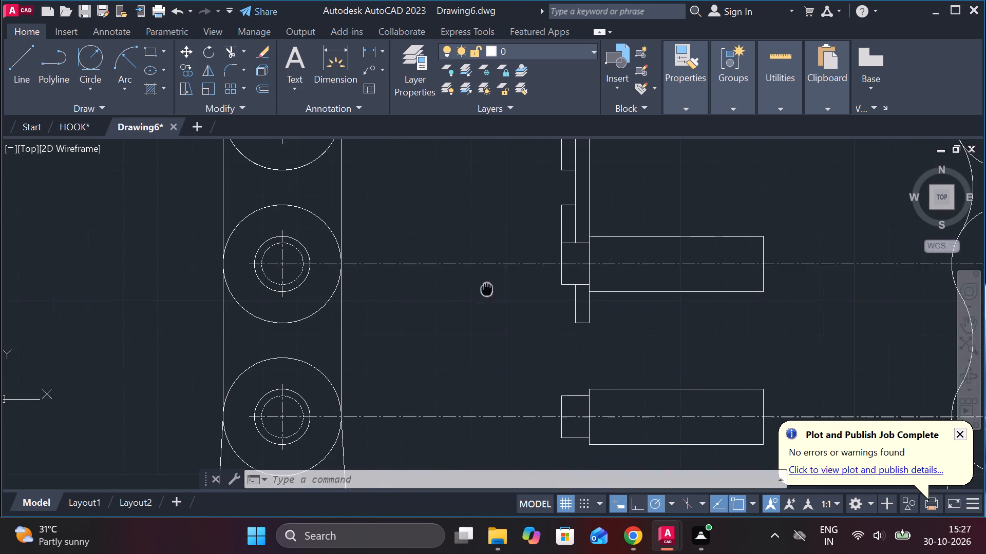
key(l)
key(Return)
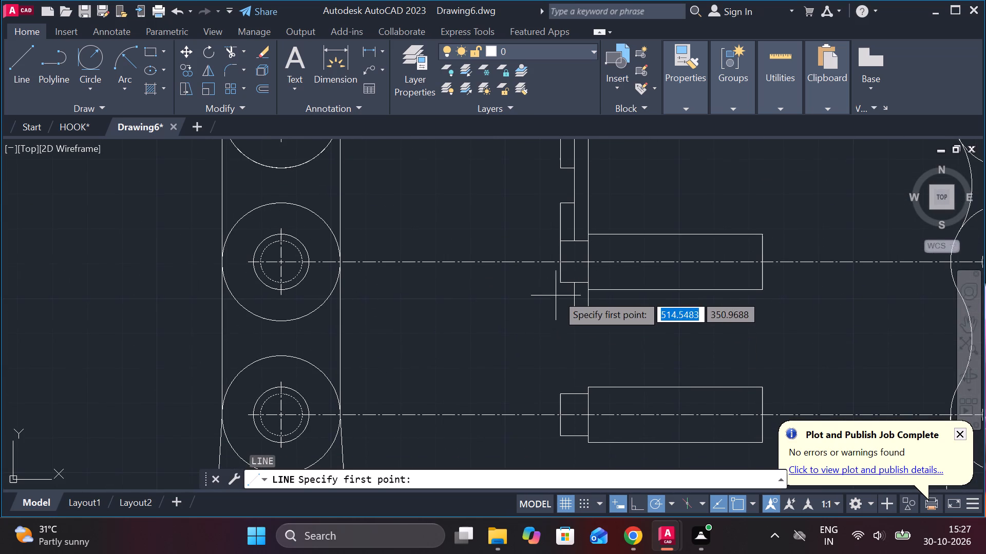
click(557, 288)
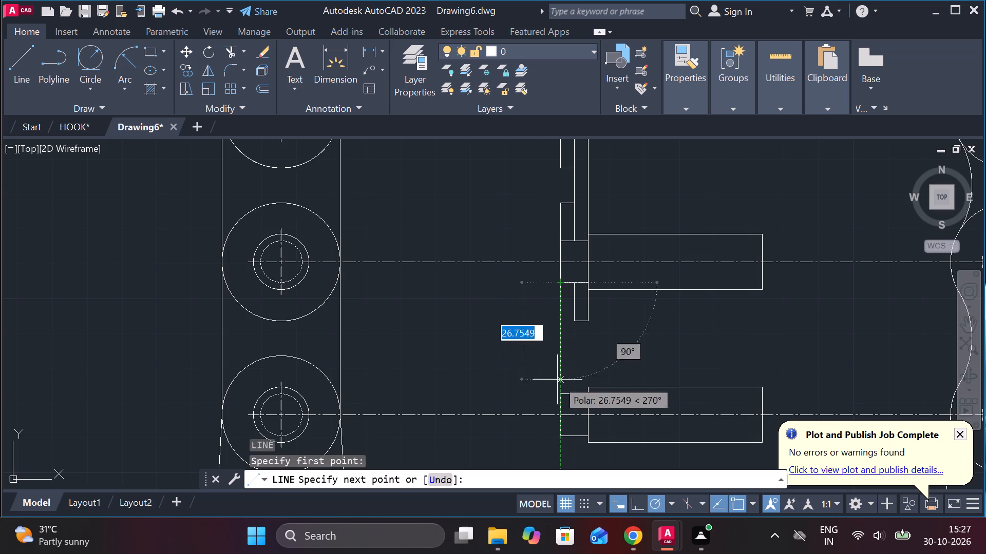
click(557, 395)
key(Escape)
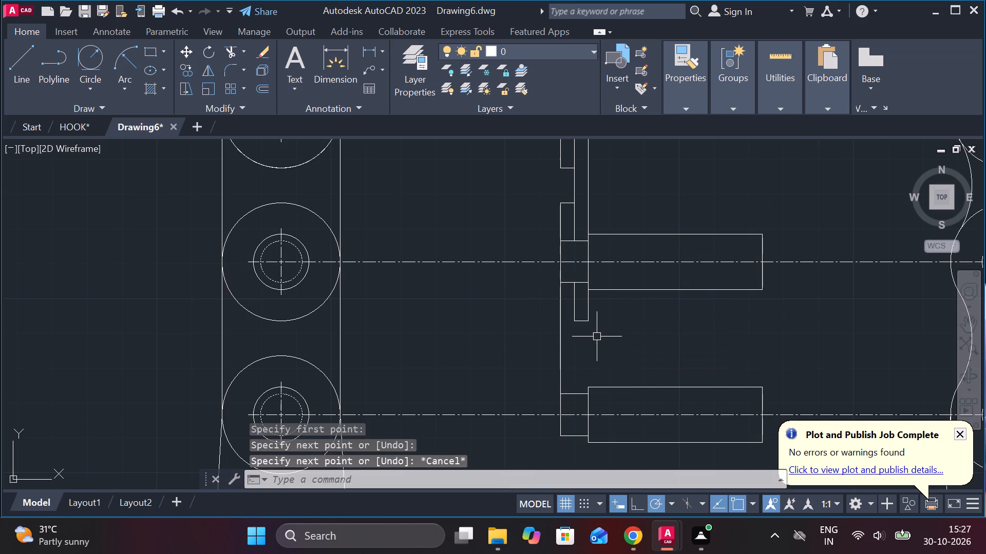
key(space)
click(572, 322)
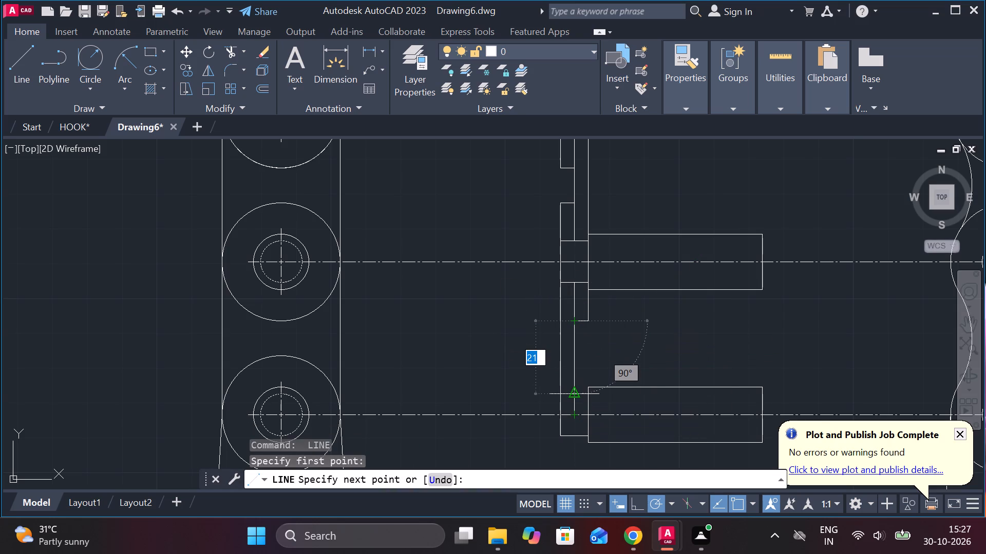
click(577, 394)
key(Escape)
Draw the fourth pin's upper plate edge, starting level with the top of its circle: 4 units toward the pin, down to the pin.
key(space)
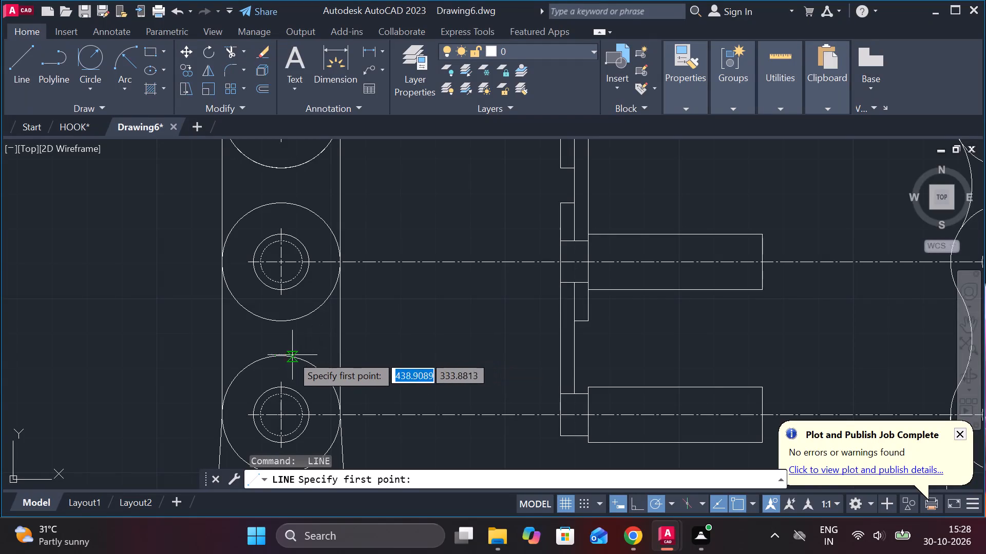
click(575, 357)
text(4)
key(space)
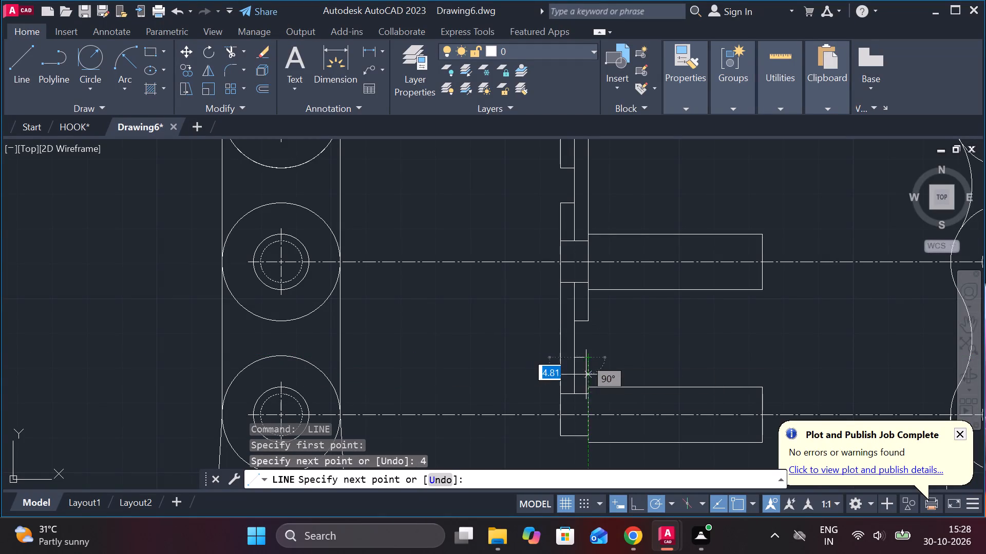
click(585, 388)
middle_drag(611, 363, 614, 261)
key(Escape)
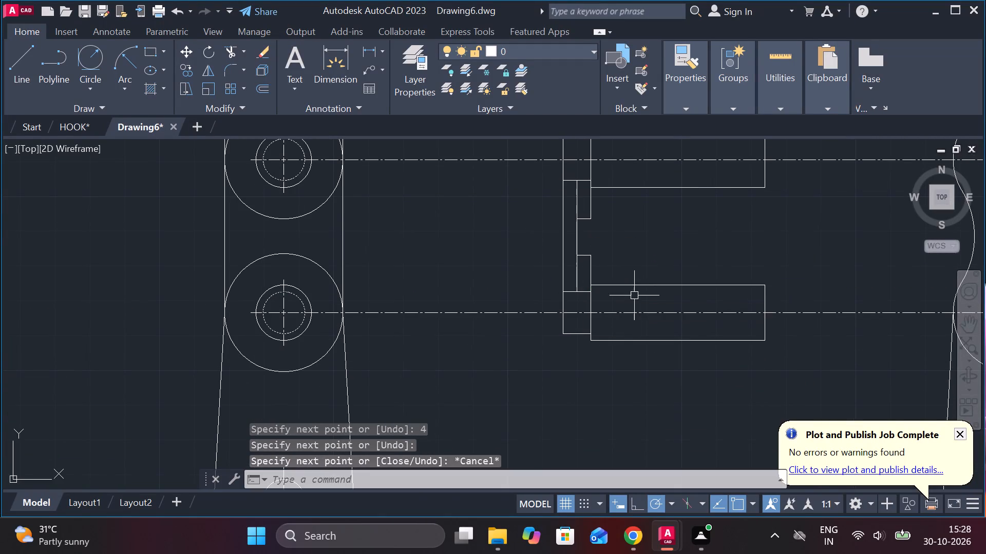
Draw the fourth pin's lower plate from its stepped end's outer corner: 11 units down, 4 units inward, and back up to the stepped end.
key(space)
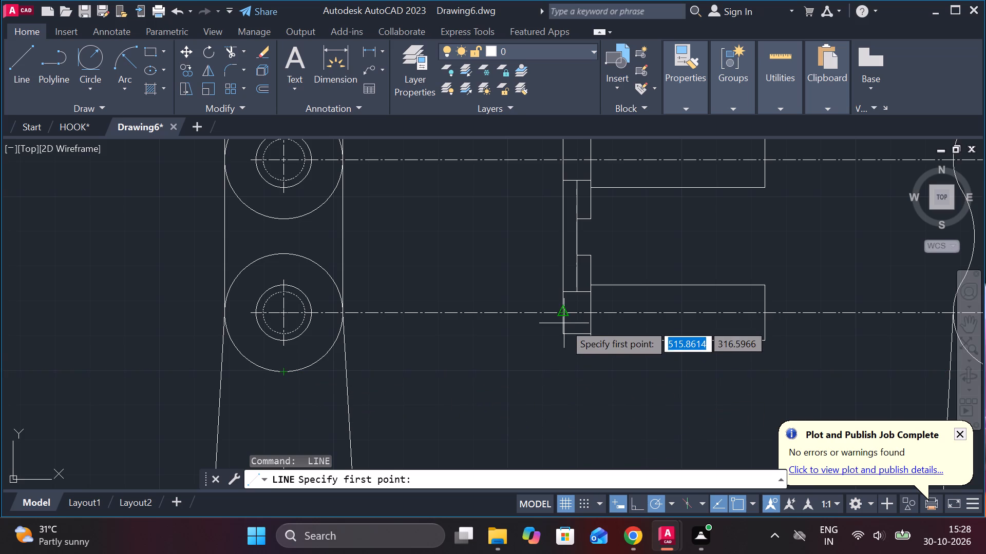
click(564, 338)
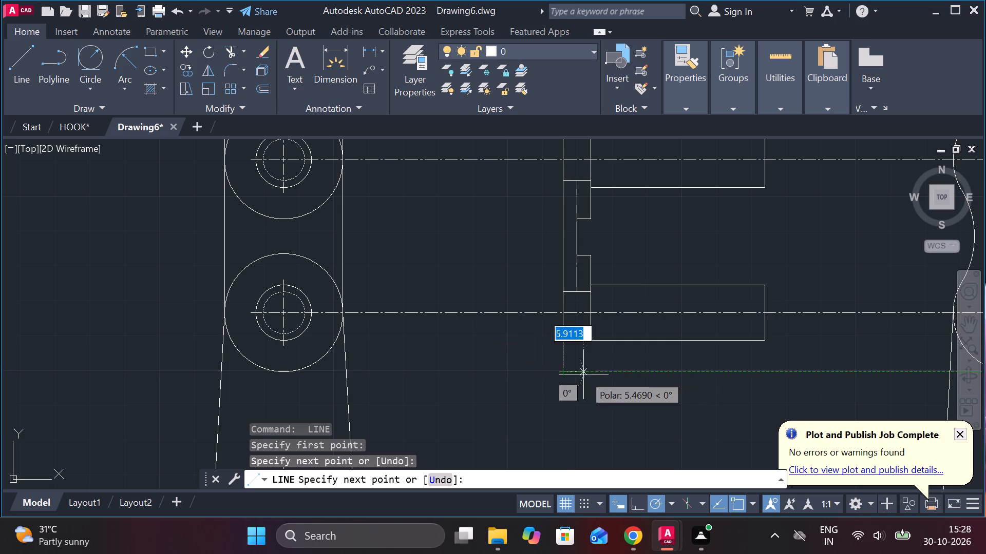
key(4)
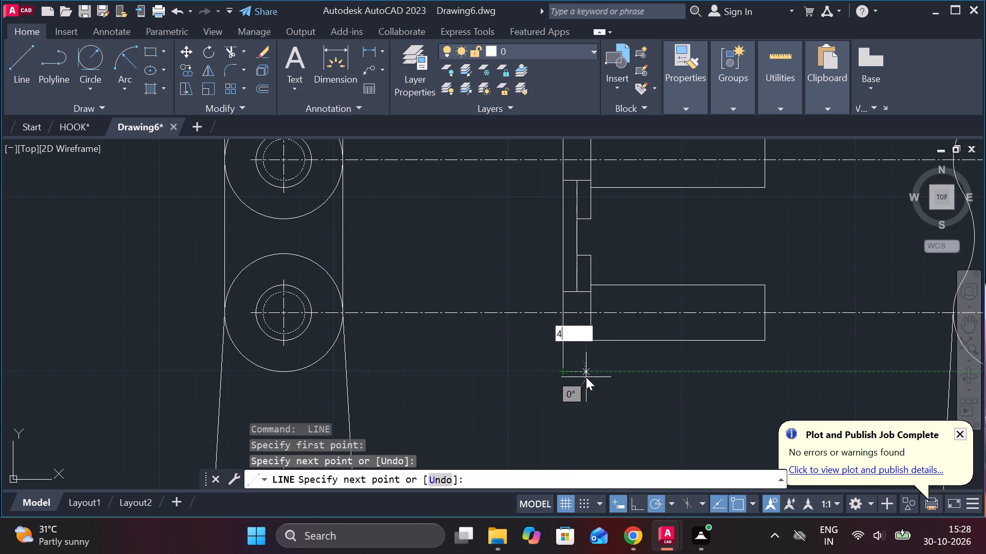
key(space)
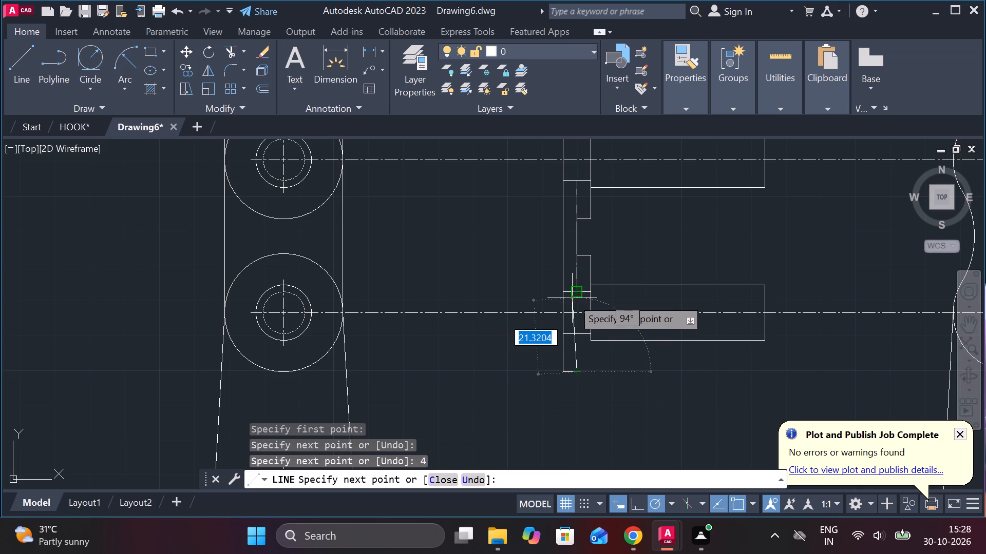
scroll(574, 344, up, 2)
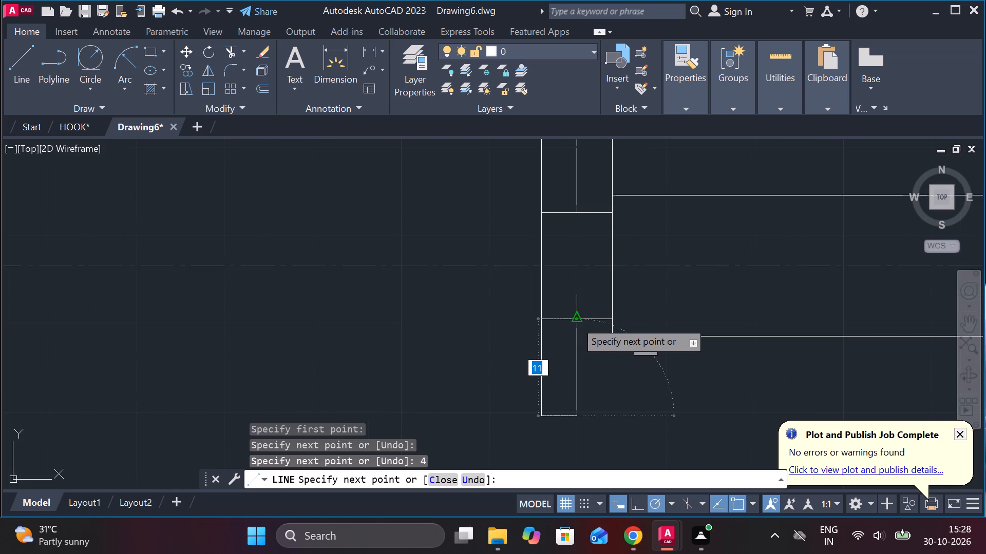
click(575, 321)
scroll(575, 323, down, 2)
key(Escape)
Draw the end link's side plate from the fourth pin's lower corner down to the link's bottom level, 4 units outward, and up to the lower plate.
key(space)
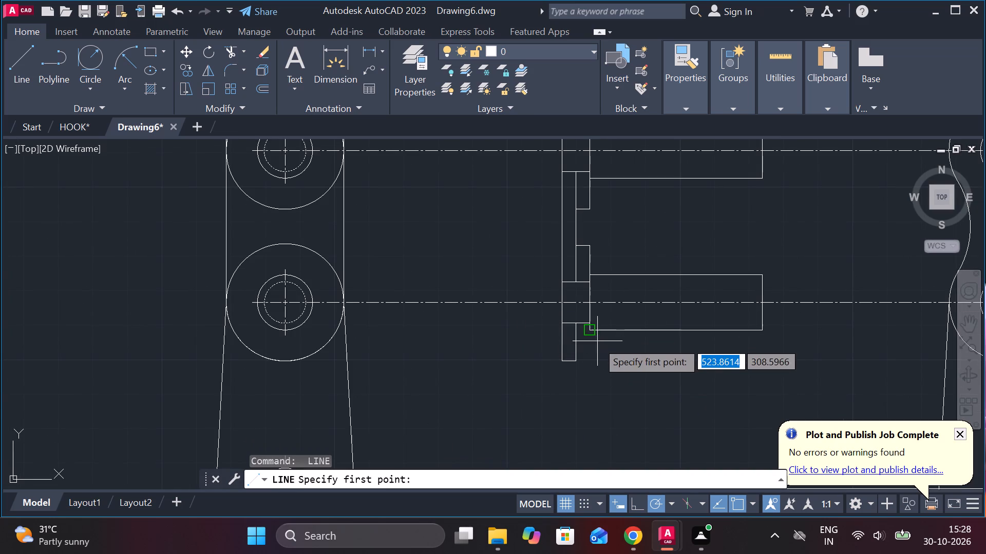
click(595, 334)
scroll(595, 364, down, 2)
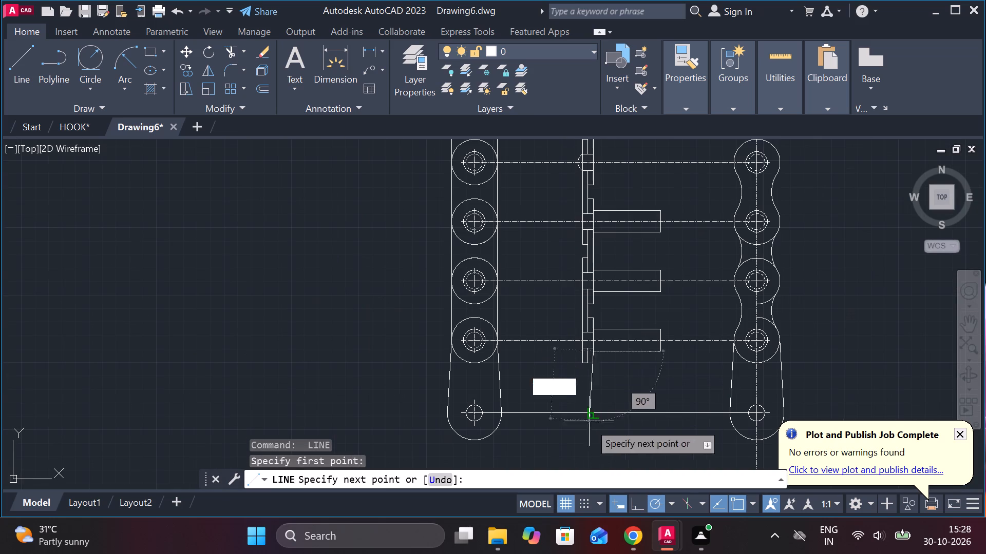
middle_drag(584, 442, 577, 409)
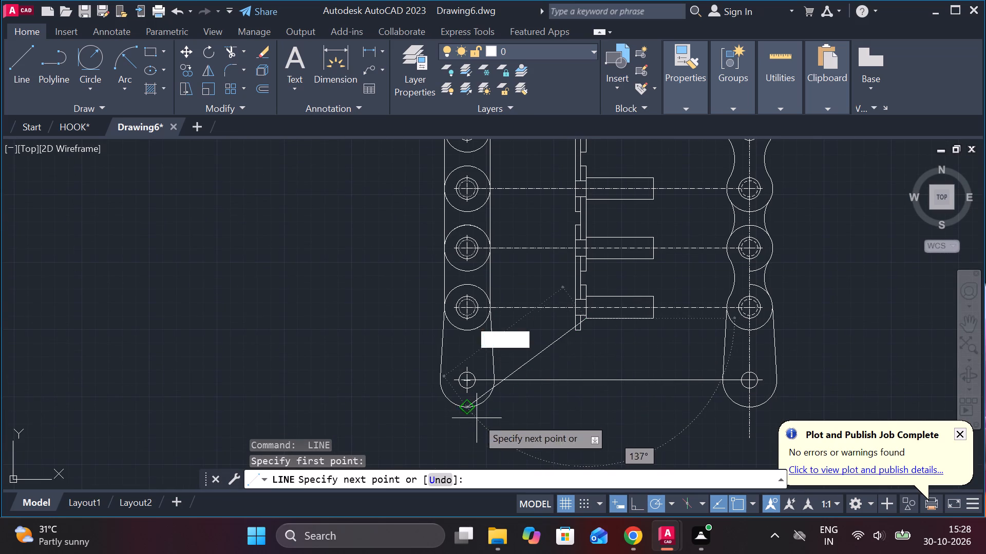
click(593, 412)
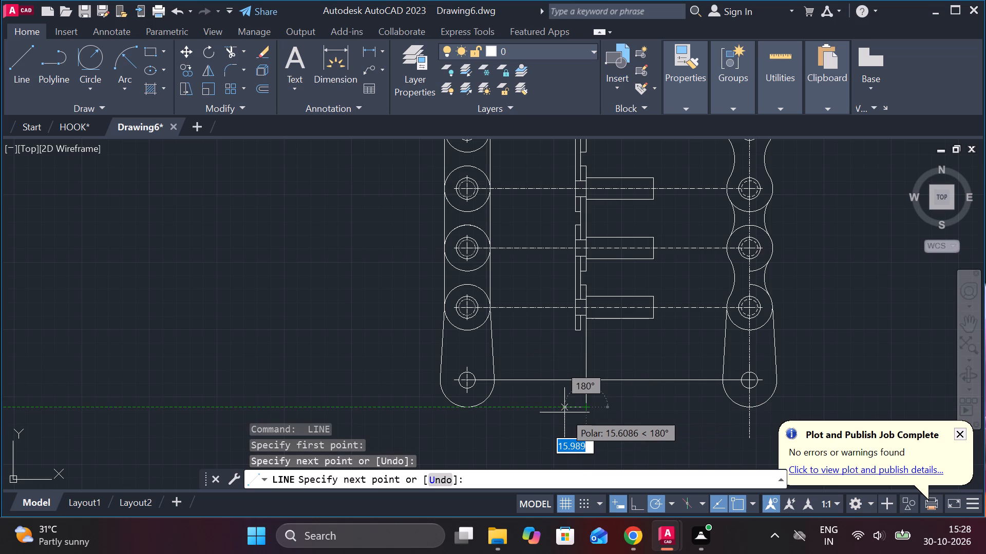
text(4)
key(space)
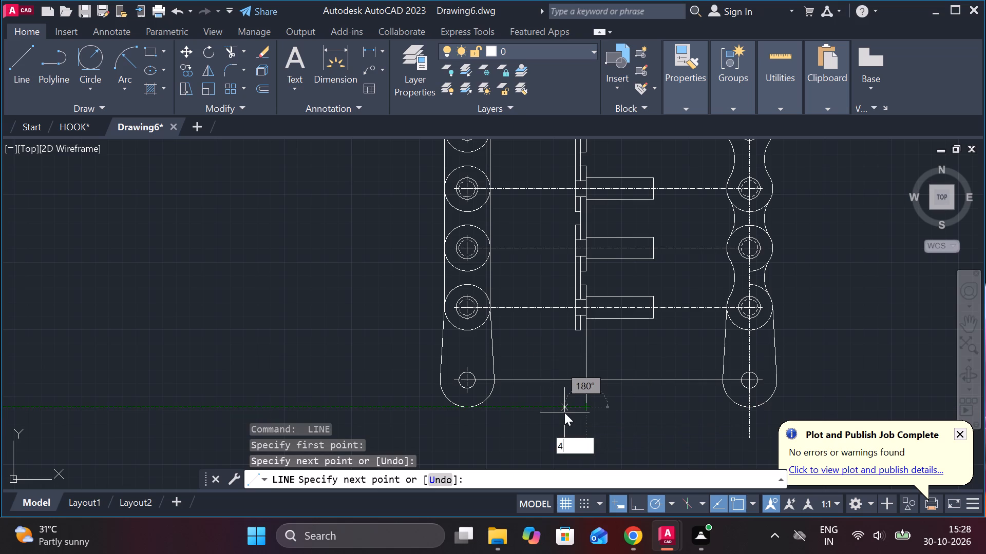
scroll(580, 329, up, 2)
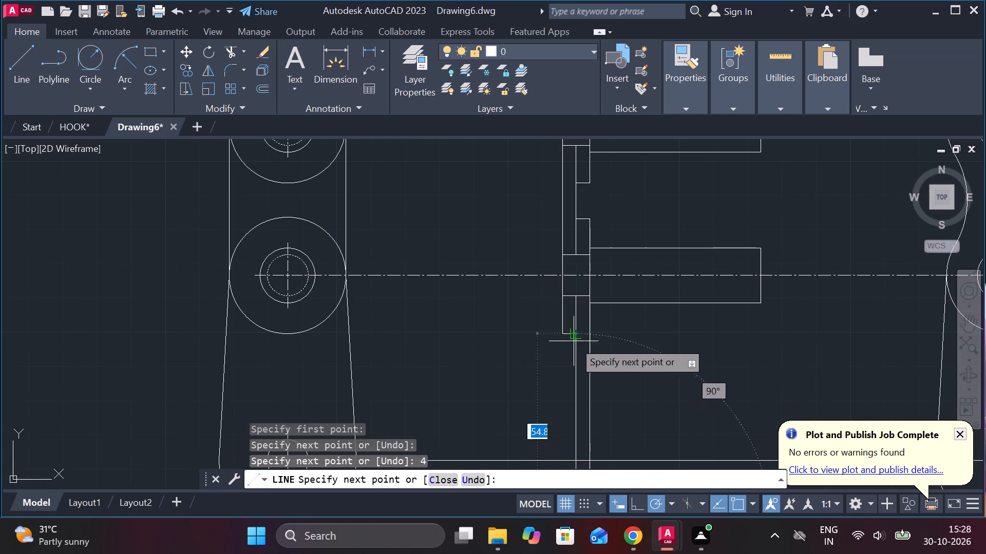
click(578, 335)
scroll(630, 312, down, 2)
key(Escape)
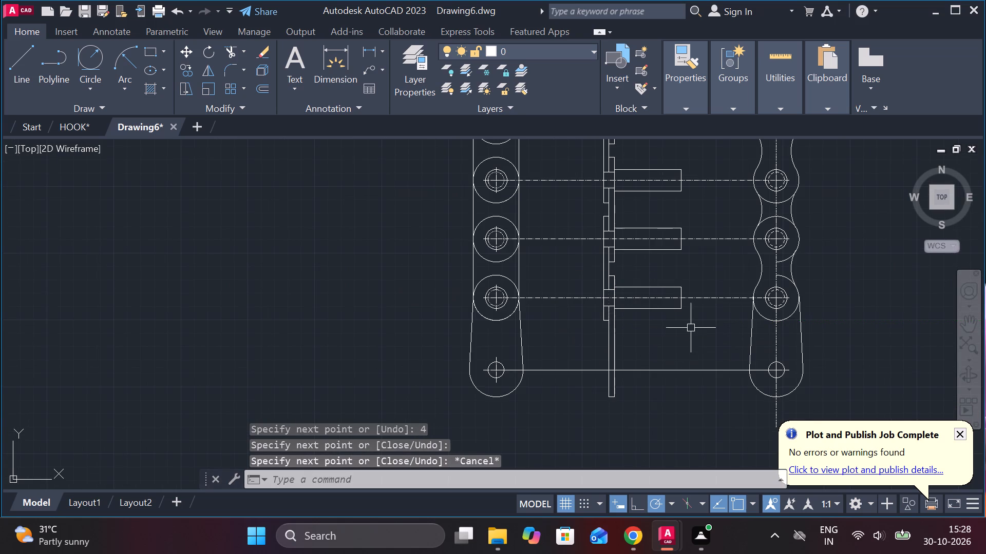
Examine the completed connecting plates between the pins along the side view.
scroll(635, 326, up, 2)
middle_drag(646, 331, 642, 398)
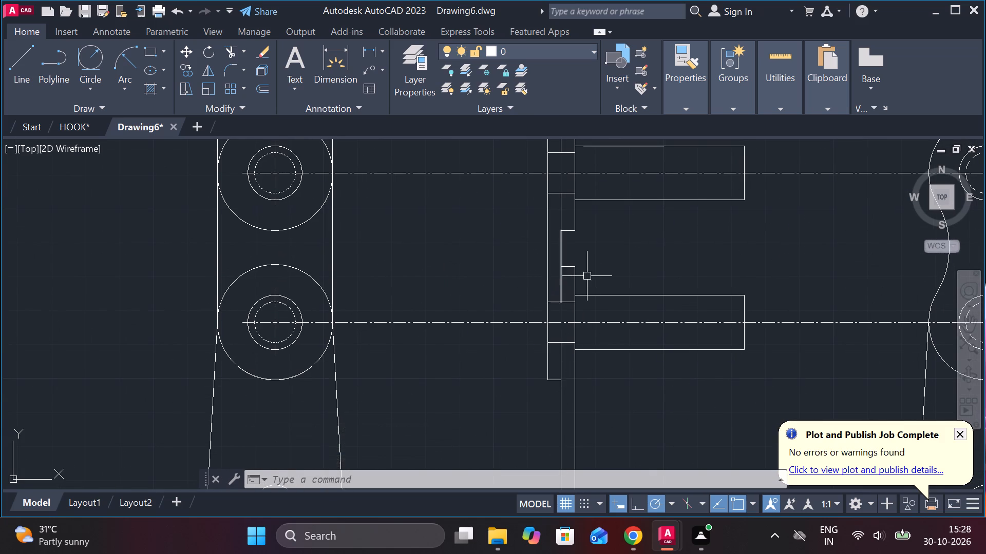
middle_drag(605, 270, 604, 370)
middle_drag(611, 213, 601, 302)
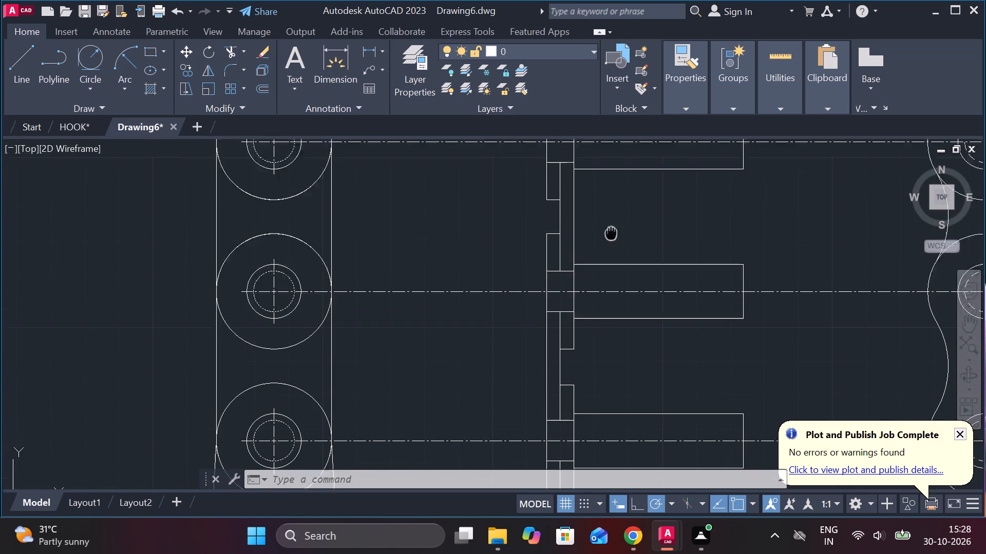
middle_drag(601, 302, 597, 380)
scroll(577, 334, down, 2)
middle_drag(648, 336, 606, 256)
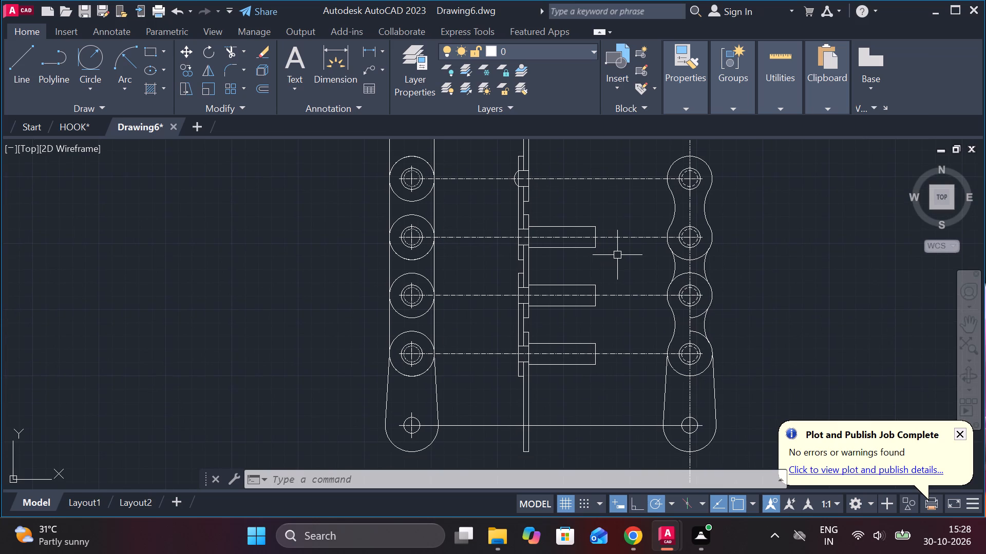
Copy the first pin's rounded head arc onto the stepped ends of the second, third and fourth pins along their centrelines.
scroll(490, 210, up, 1)
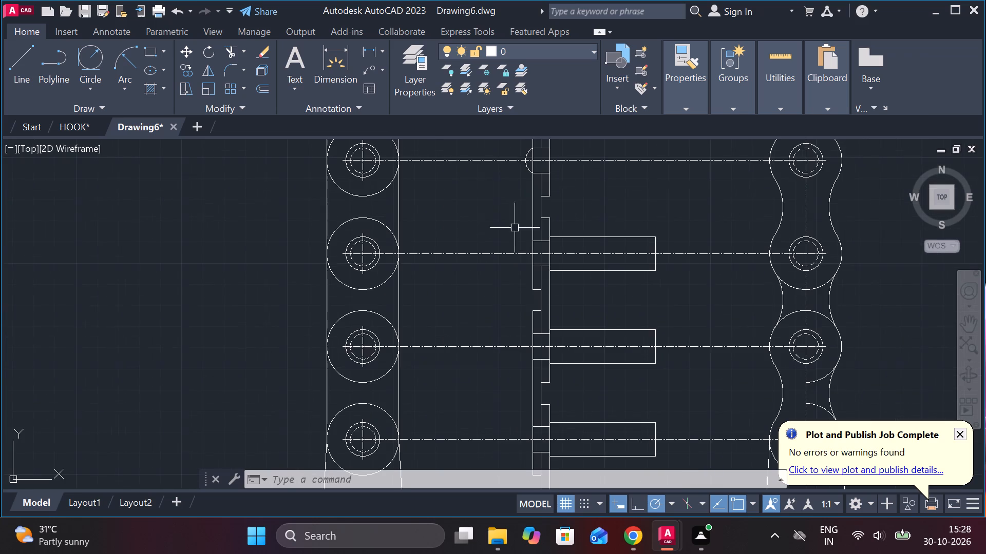
scroll(527, 209, up, 1)
middle_drag(521, 208, 508, 382)
scroll(583, 284, down, 1)
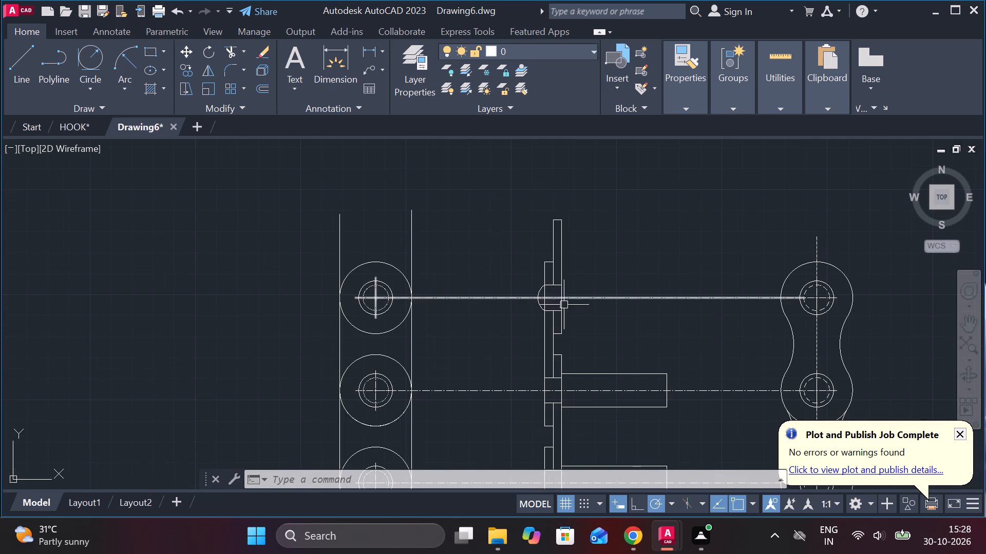
click(538, 302)
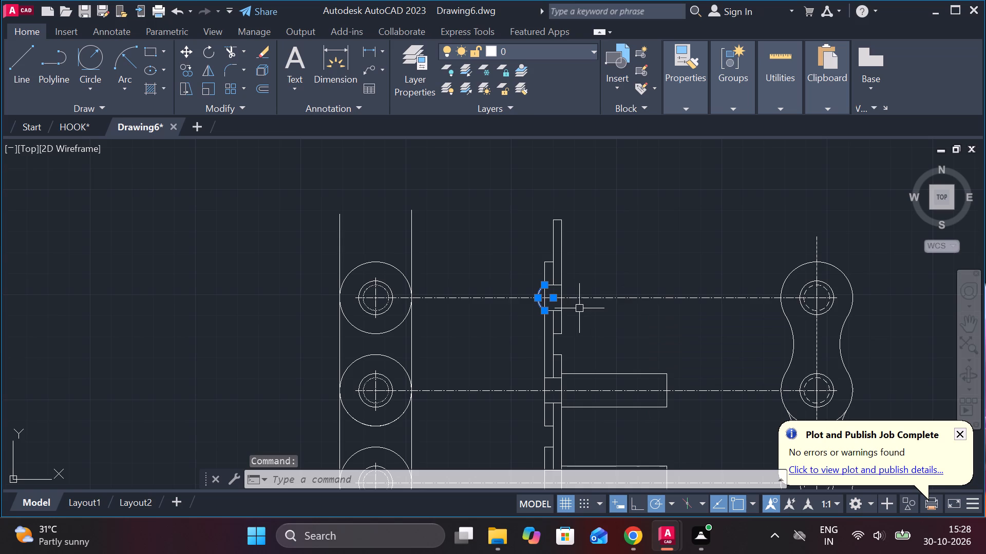
text(CO)
key(Return)
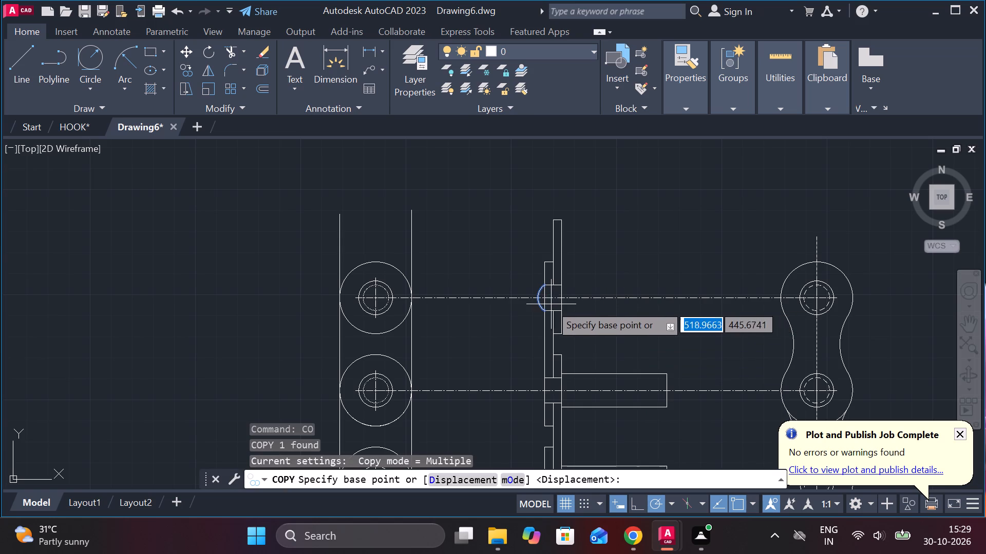
click(542, 301)
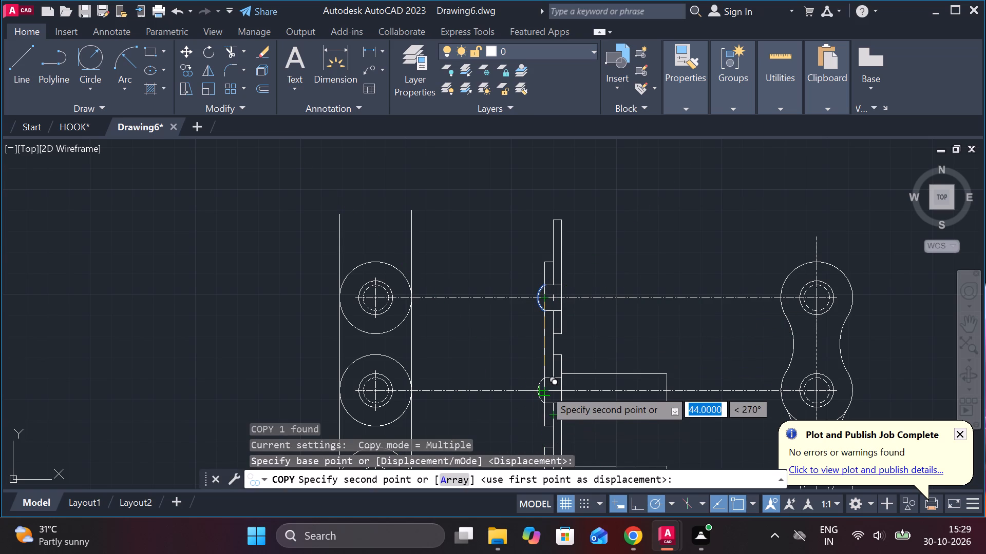
click(544, 389)
middle_drag(551, 389, 547, 298)
click(540, 391)
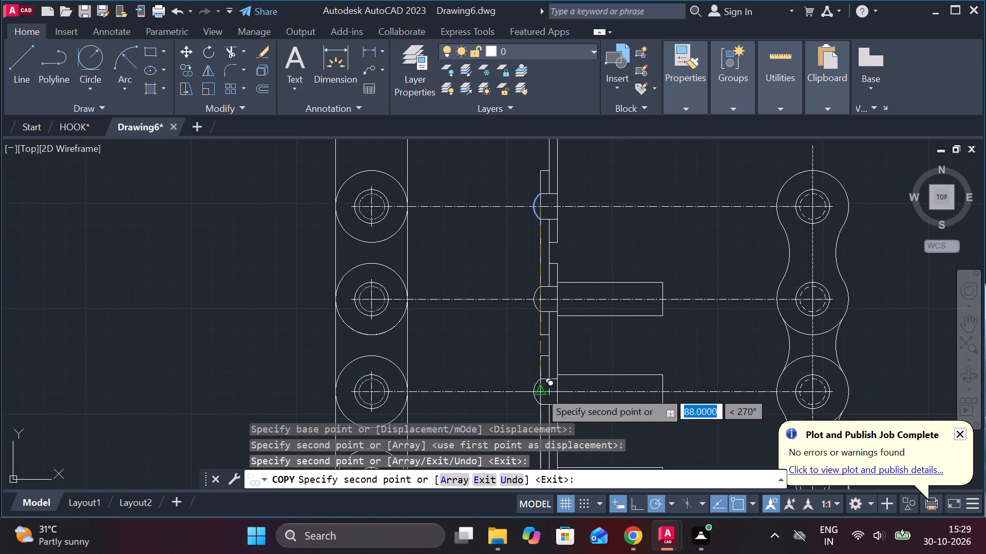
middle_drag(548, 390, 552, 236)
click(544, 332)
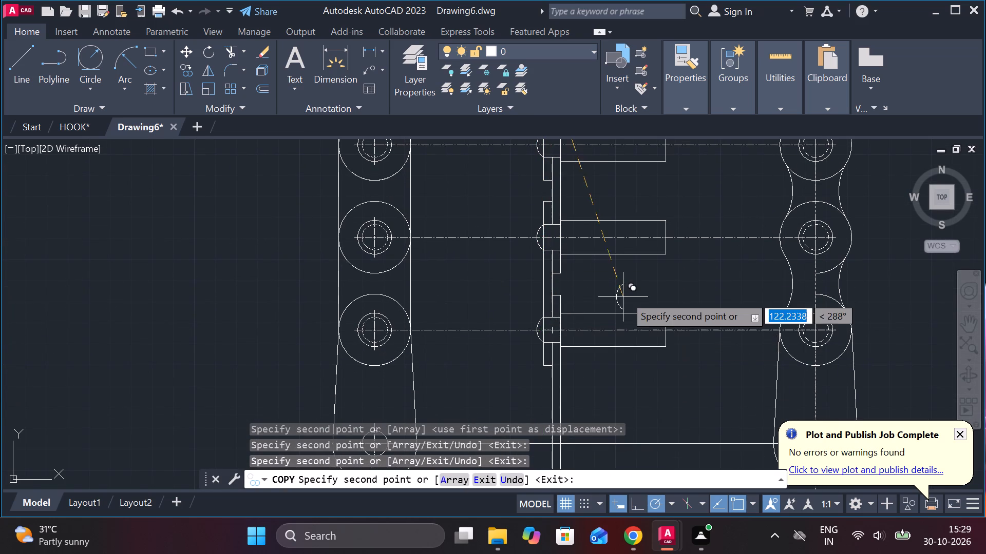
scroll(622, 293, down, 1)
key(Escape)
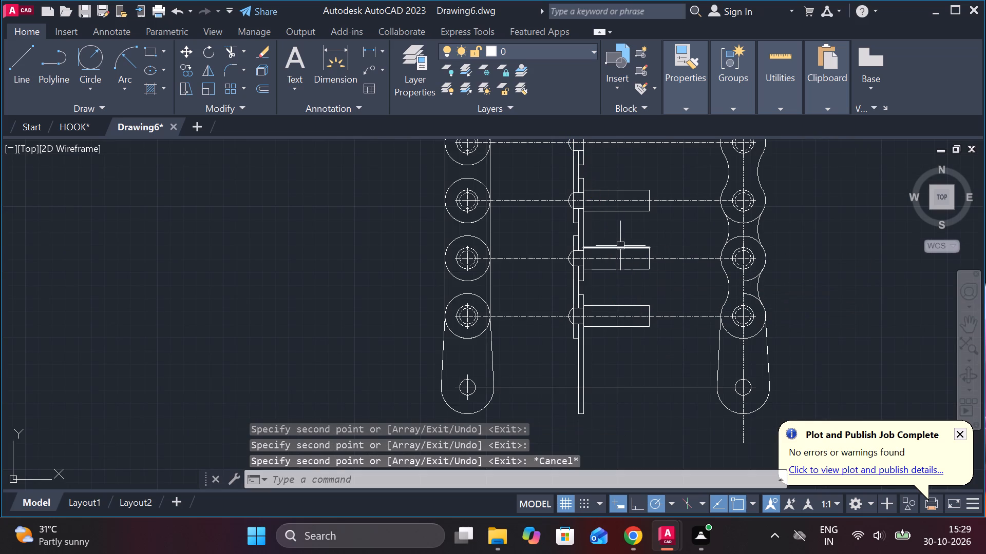
scroll(576, 242, up, 2)
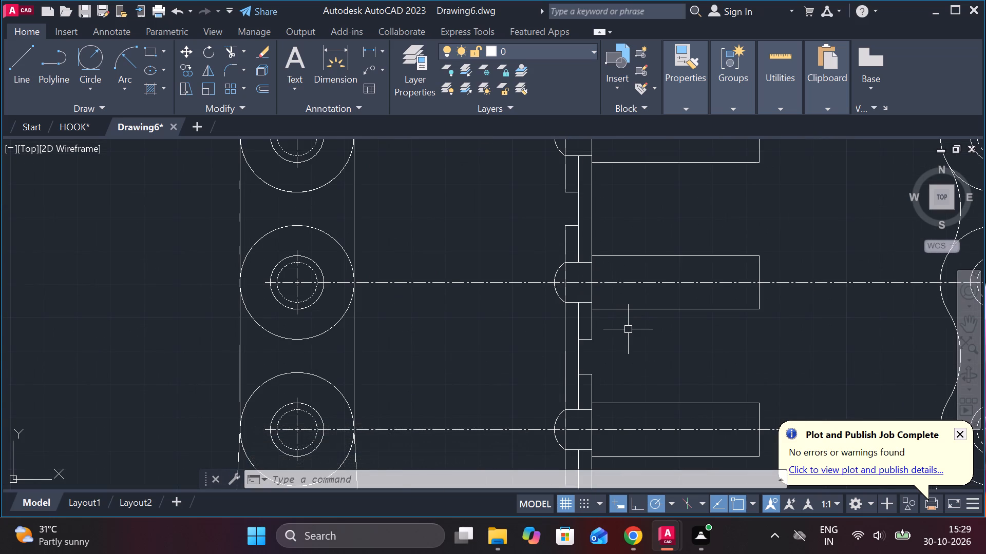
Erase the four rounded head arcs from the stepped ends of the pins in the side view.
click(557, 289)
click(554, 418)
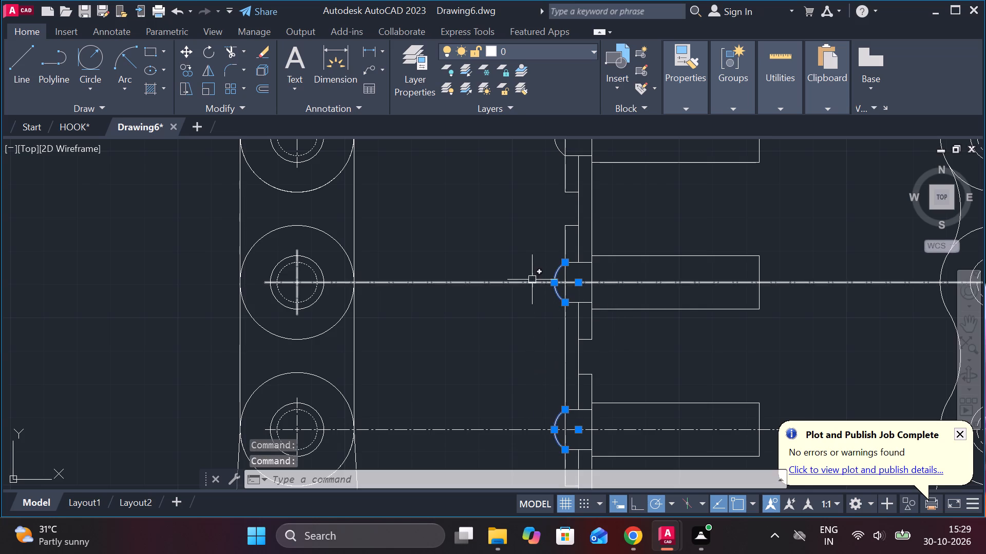
middle_drag(540, 277, 533, 415)
click(549, 288)
middle_drag(521, 293, 513, 351)
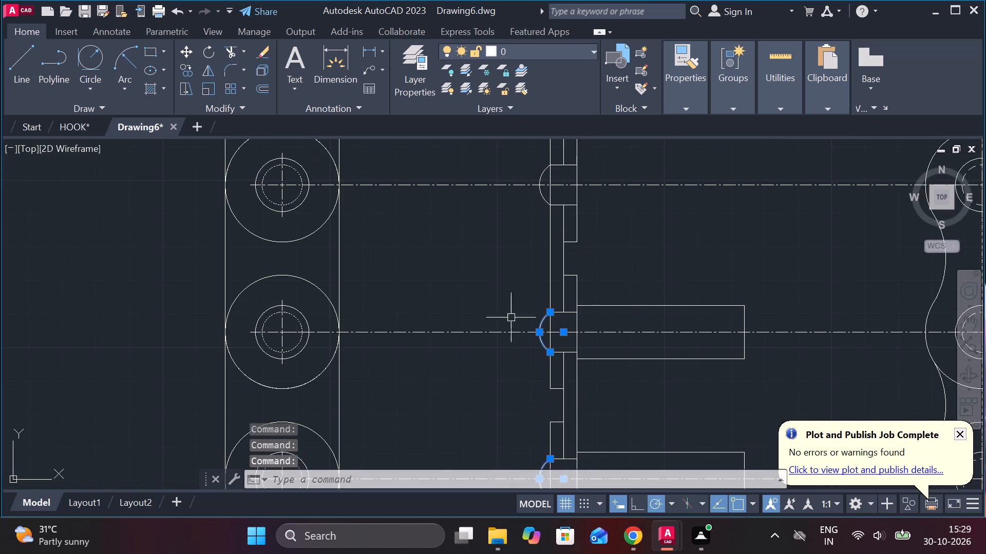
click(539, 195)
text(E)
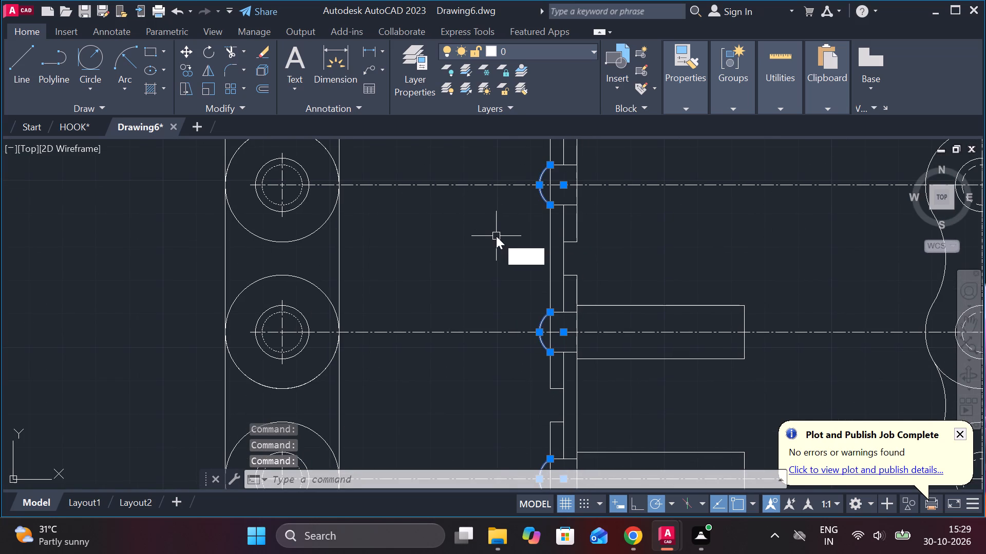
key(space)
scroll(496, 236, down, 2)
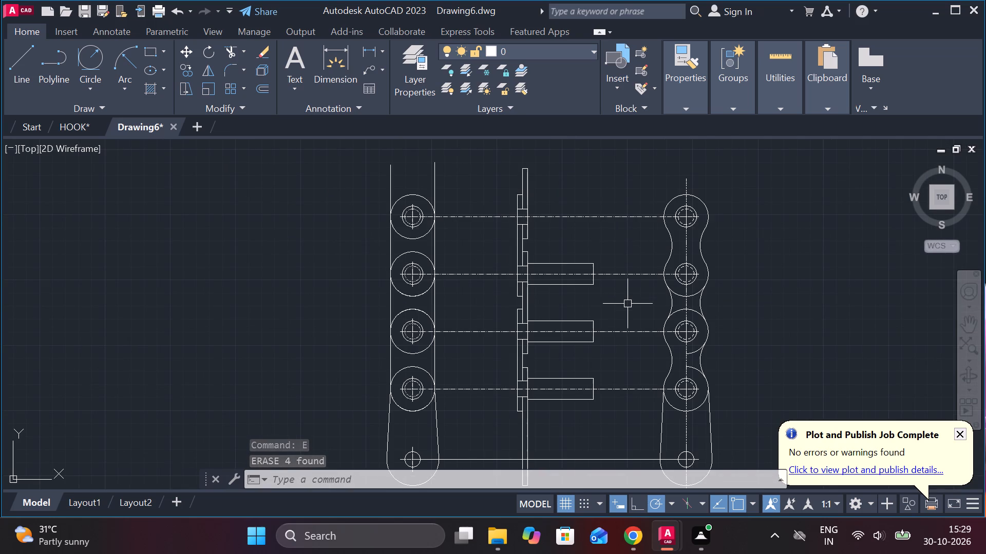
Hatch the inner plate section above the first pin with the ANSI31 pattern at scale 0.6.
scroll(537, 192, up, 2)
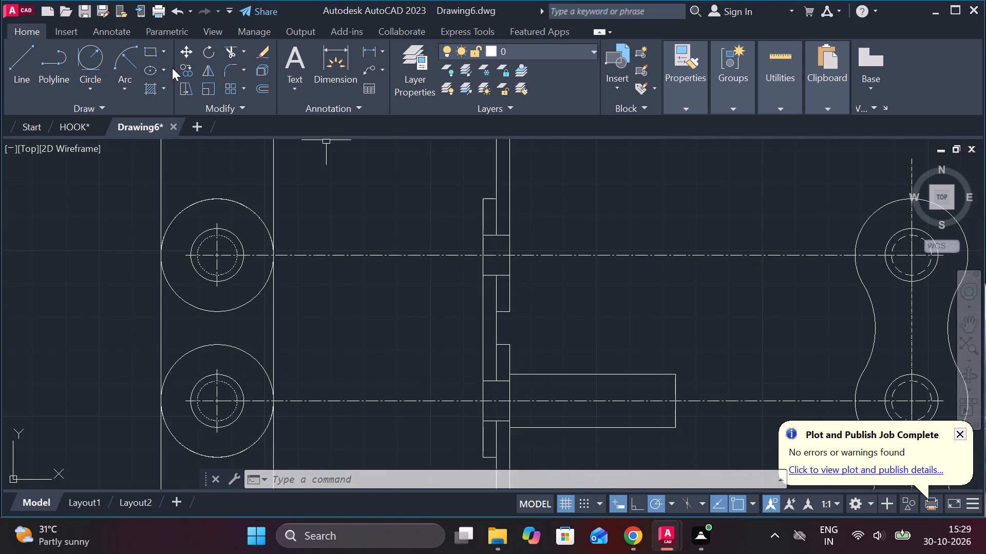
click(154, 86)
click(499, 191)
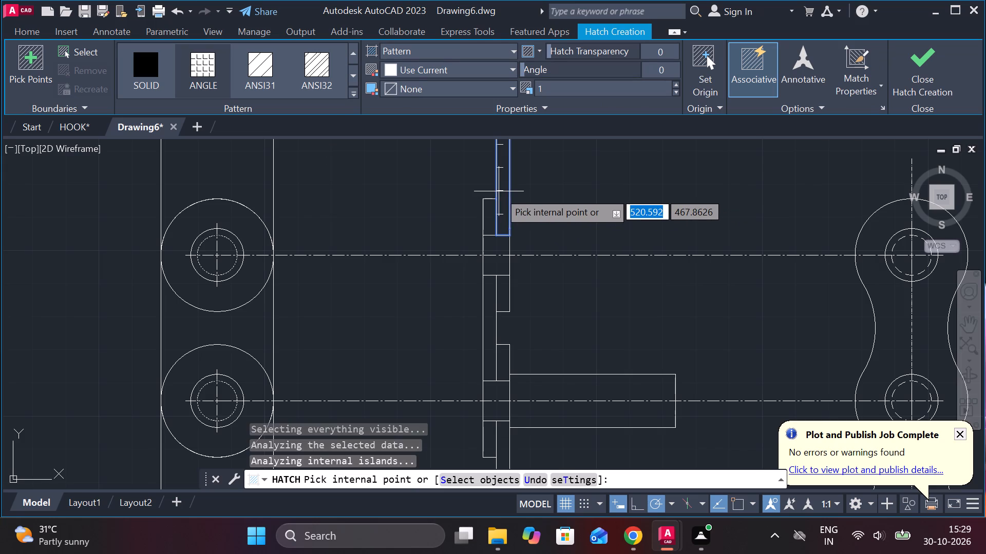
click(265, 75)
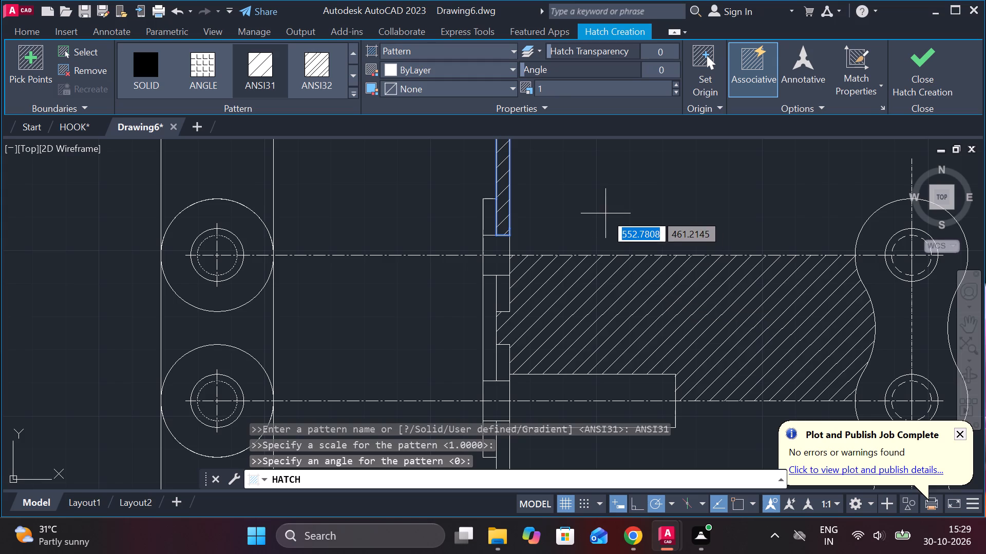
click(555, 82)
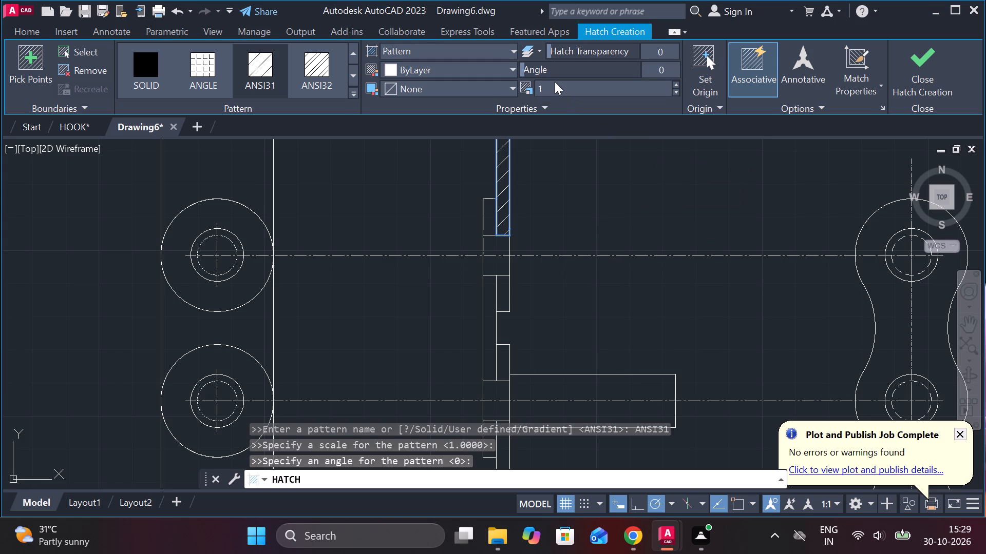
click(555, 83)
click(552, 88)
key(period)
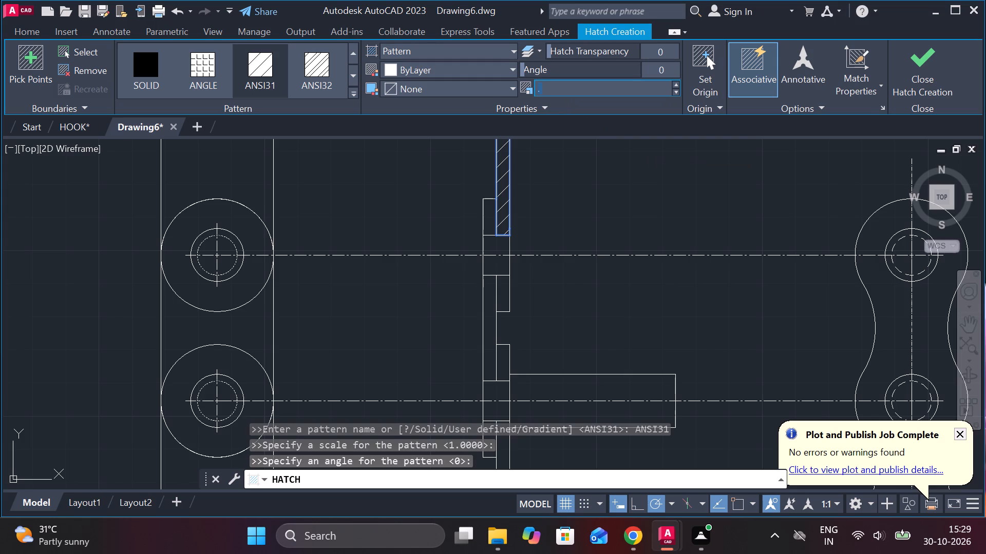
key(6)
key(Return)
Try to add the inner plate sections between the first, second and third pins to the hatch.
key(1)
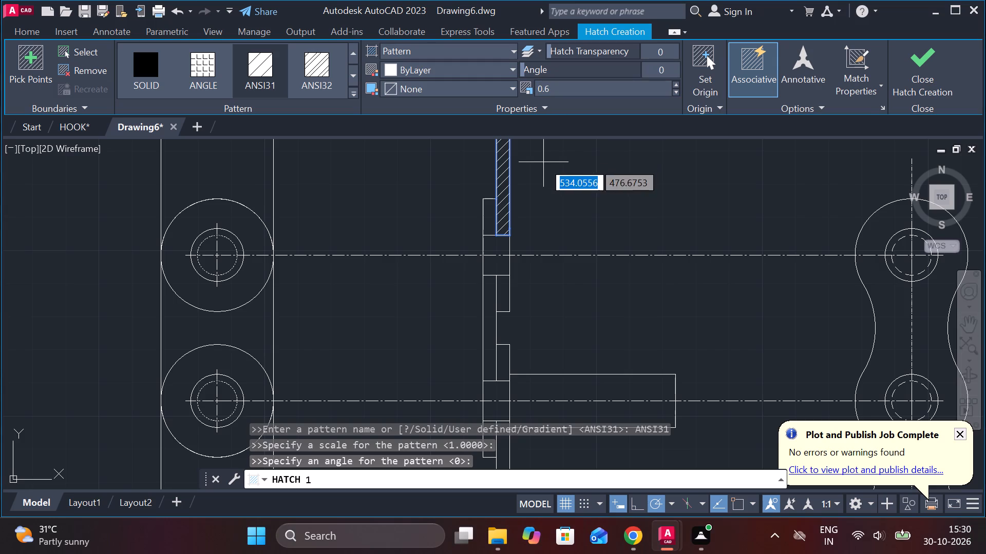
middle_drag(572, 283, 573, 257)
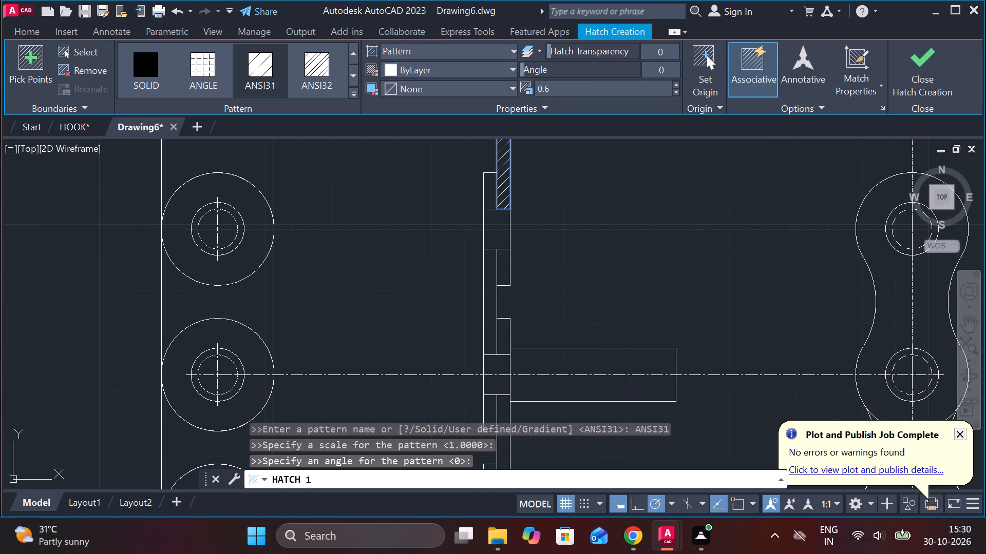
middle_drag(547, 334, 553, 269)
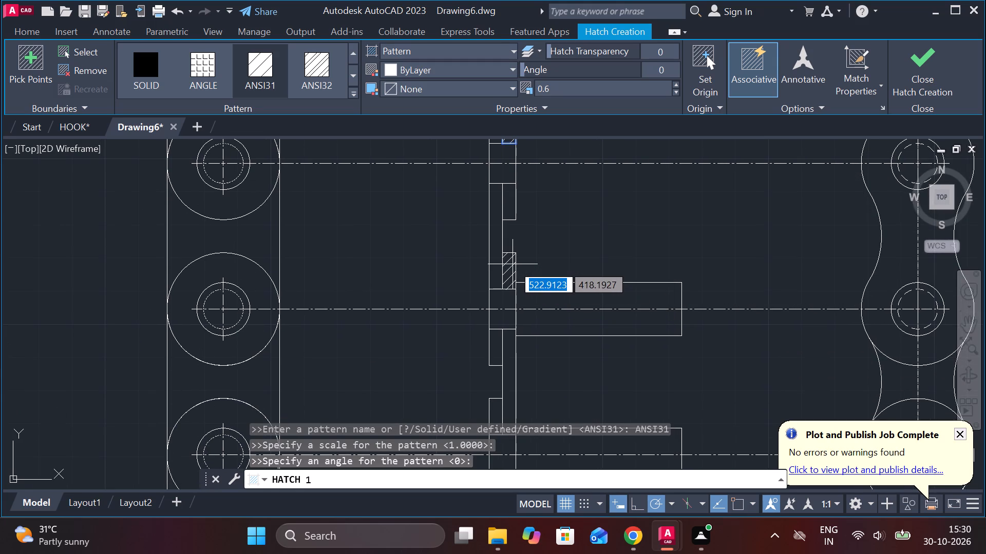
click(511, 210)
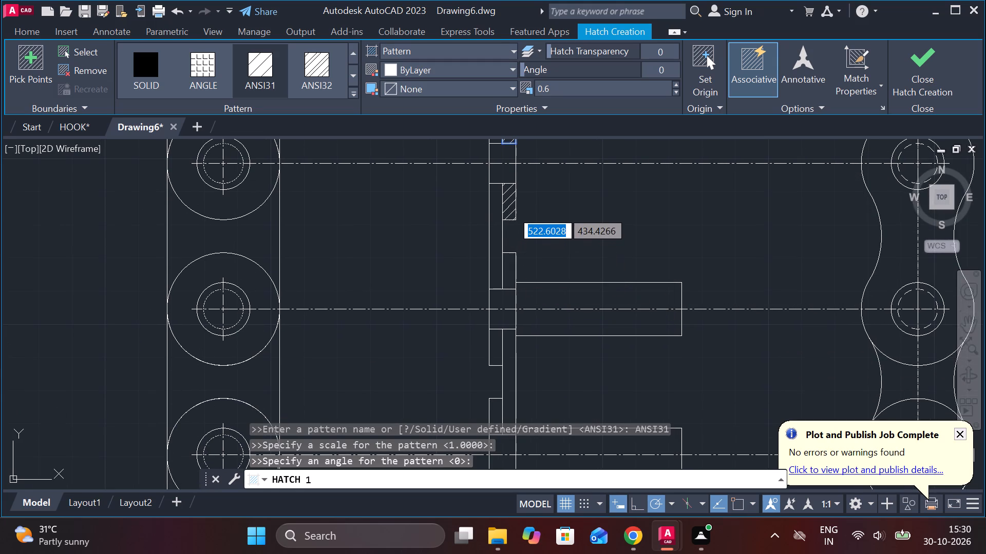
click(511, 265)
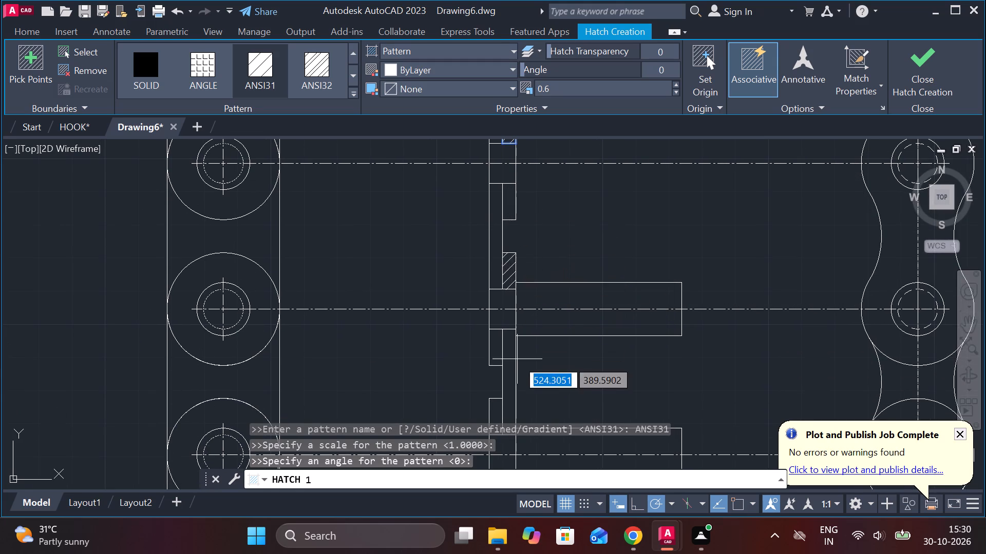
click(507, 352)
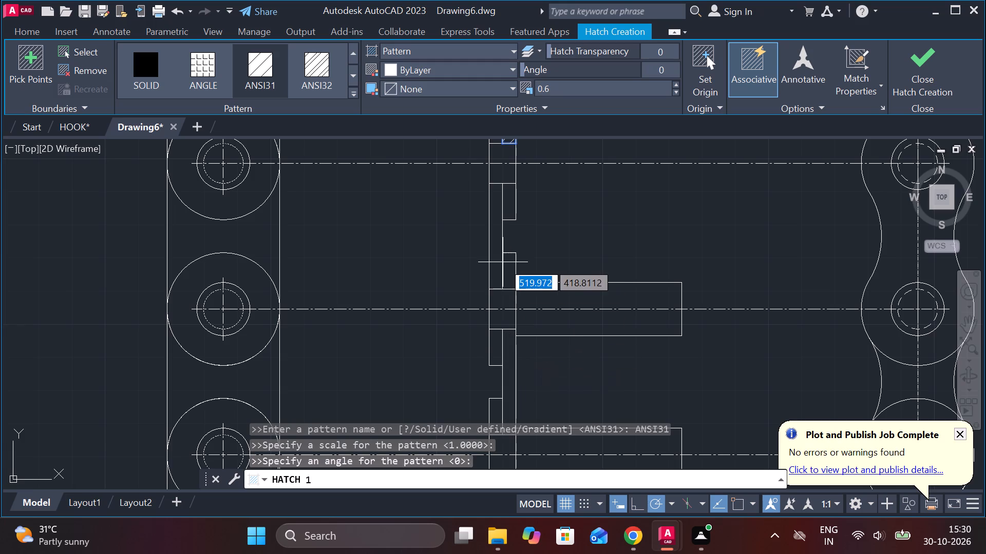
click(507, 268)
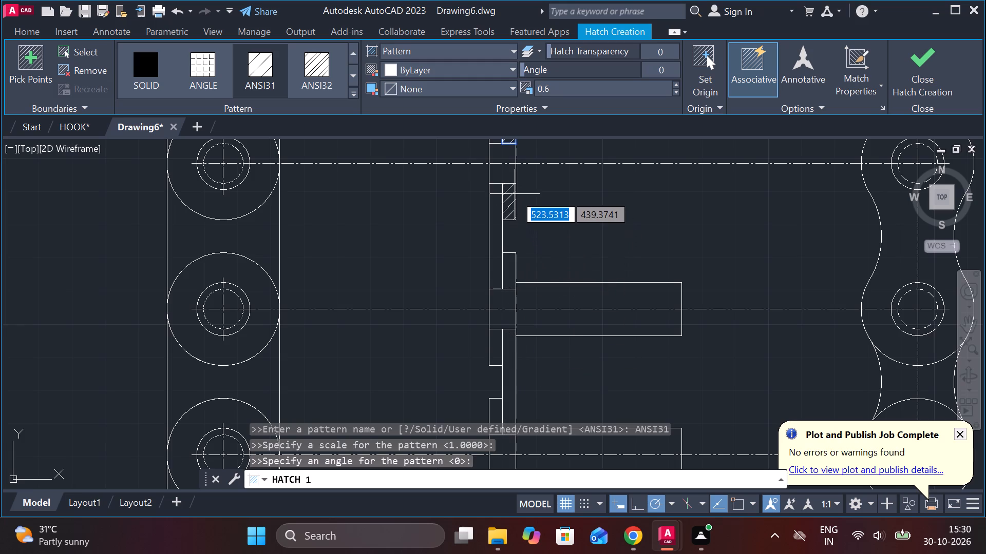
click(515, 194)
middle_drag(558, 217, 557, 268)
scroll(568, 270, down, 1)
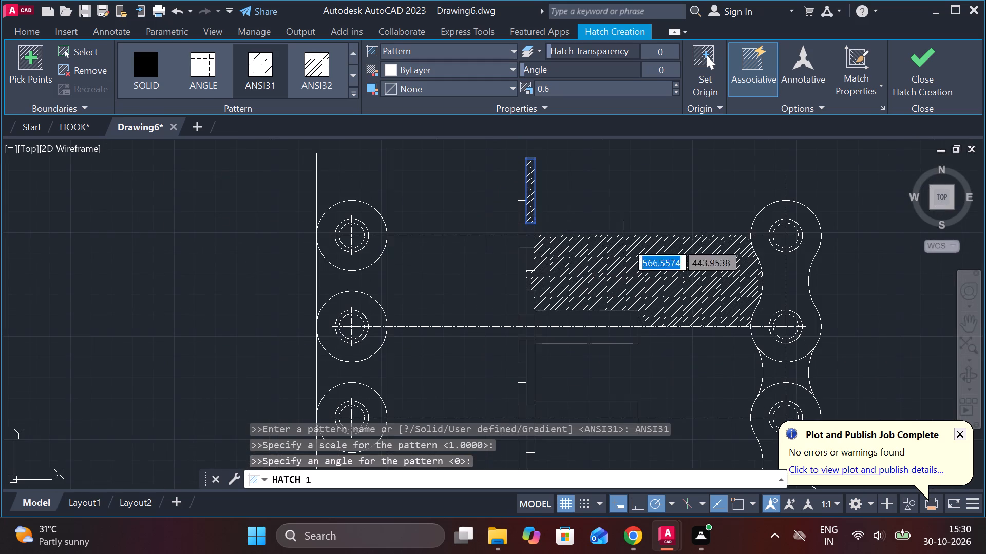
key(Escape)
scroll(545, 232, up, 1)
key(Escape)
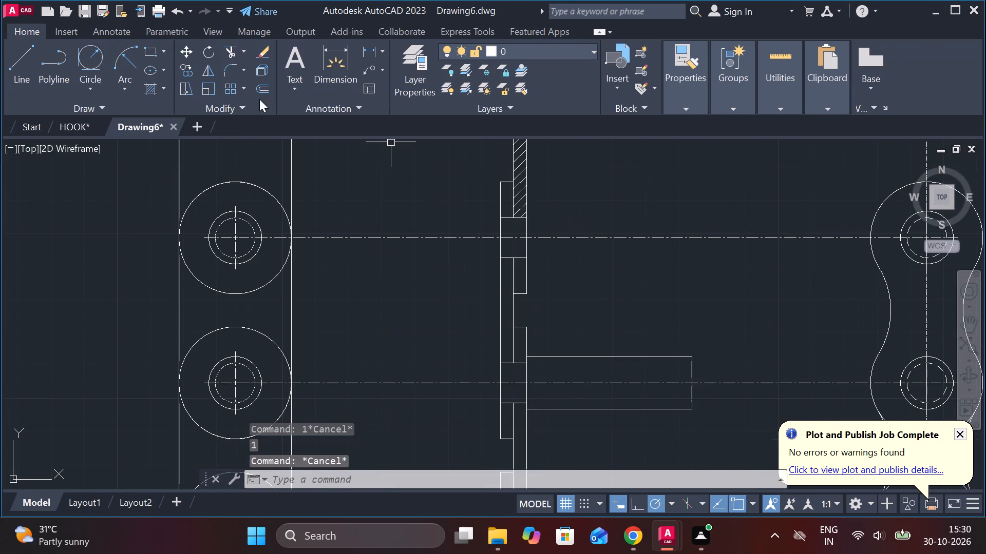
Hatch the remaining inner plate sections from below the first pin down to the end link's hole centreline with ANSI31 at scale 0.6.
click(153, 81)
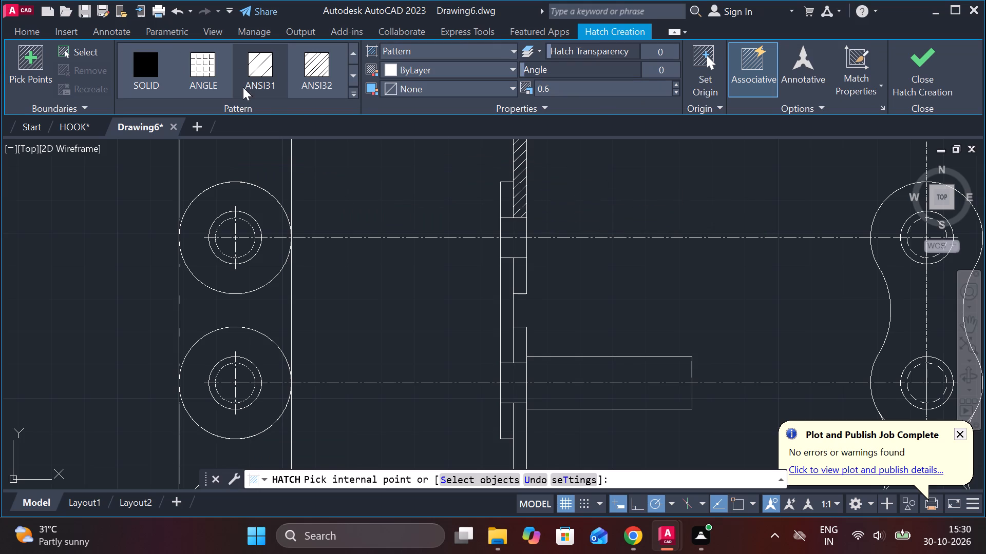
click(275, 75)
click(261, 62)
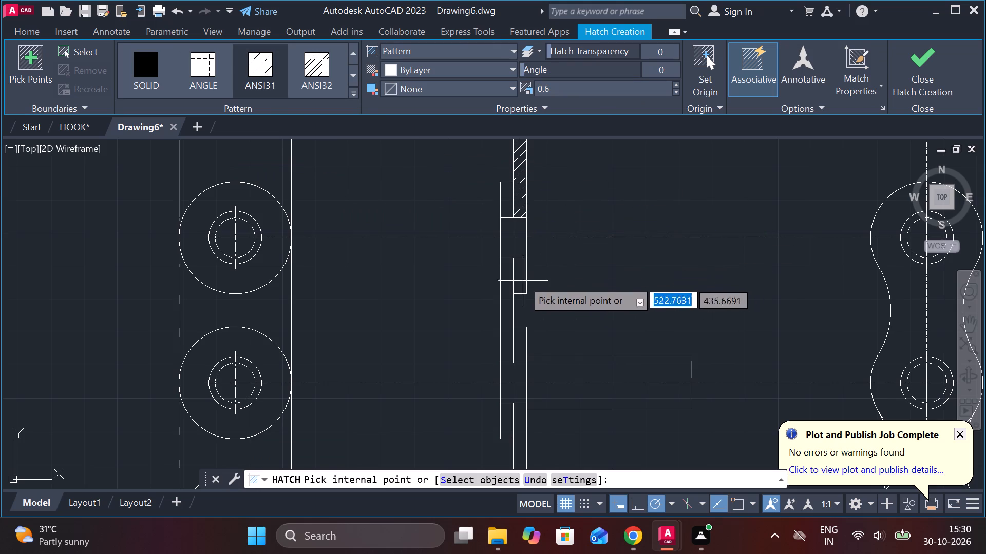
click(522, 280)
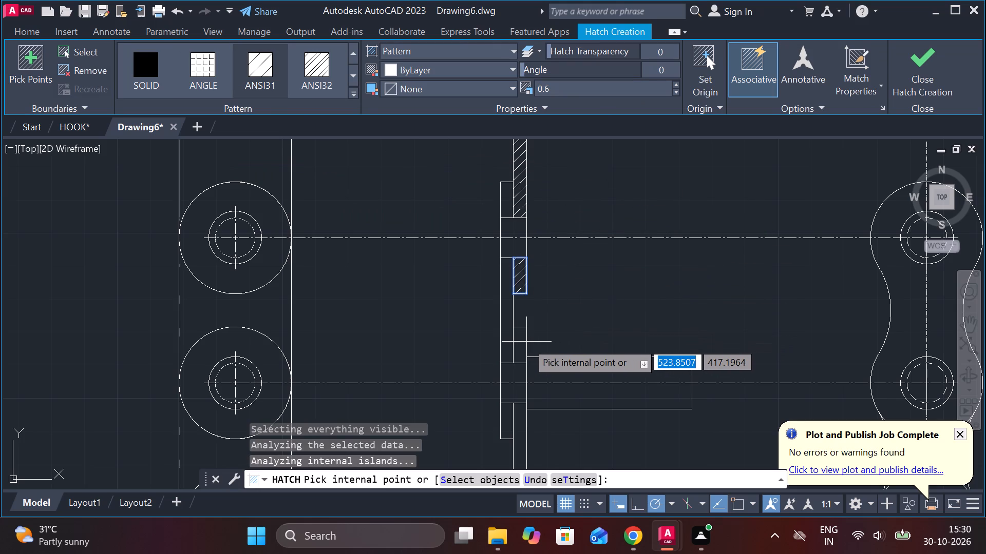
click(522, 338)
middle_drag(528, 369, 526, 292)
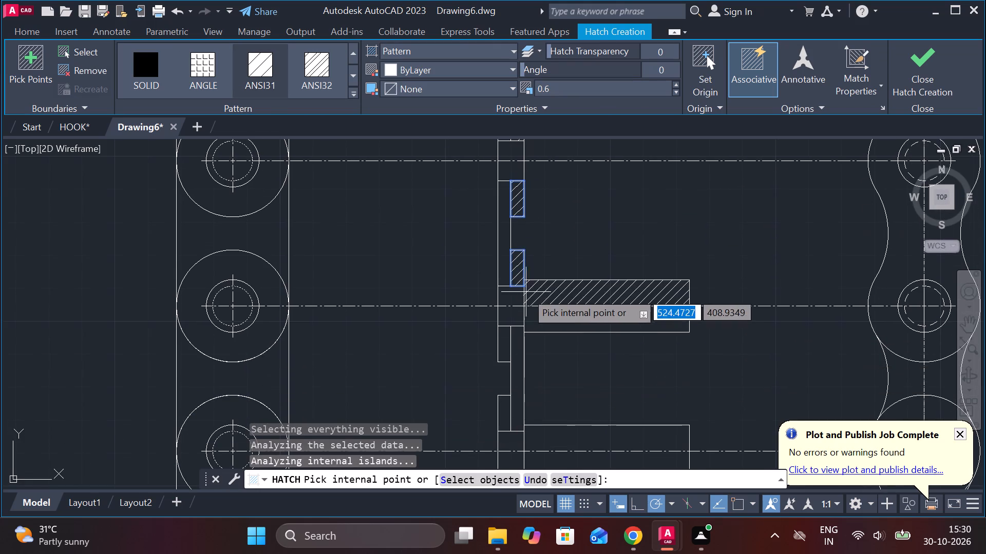
click(519, 351)
middle_drag(547, 353, 558, 210)
click(531, 342)
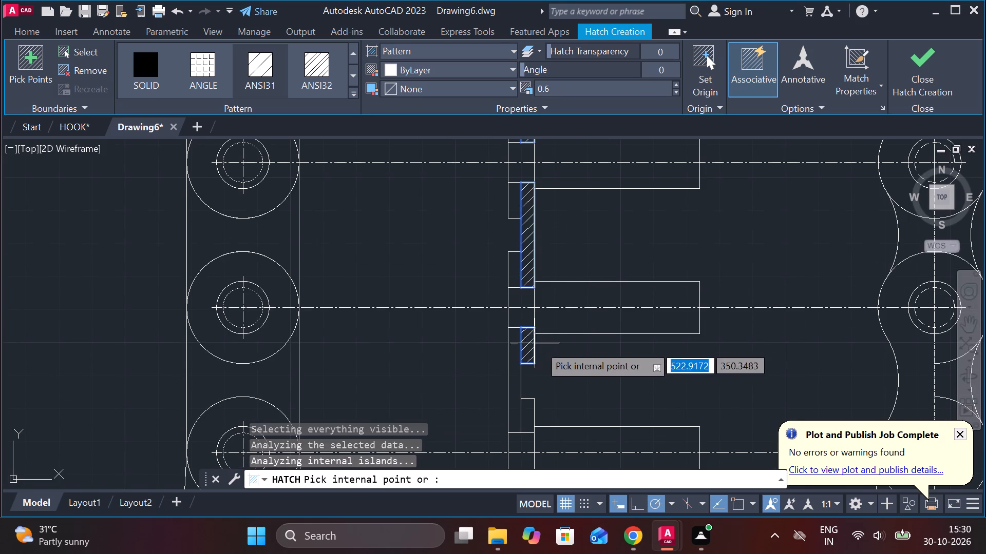
middle_drag(575, 367, 567, 233)
click(522, 277)
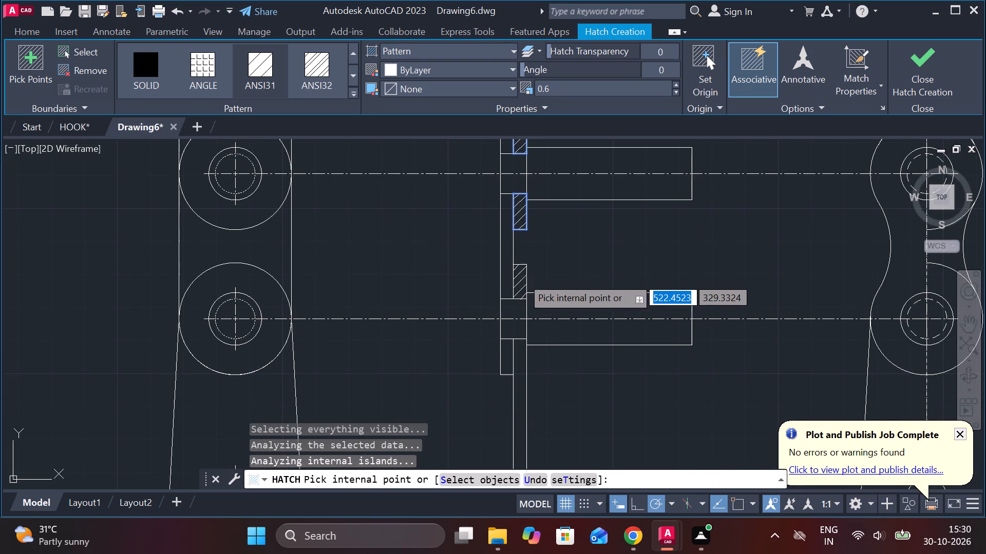
click(521, 364)
middle_drag(579, 383, 583, 235)
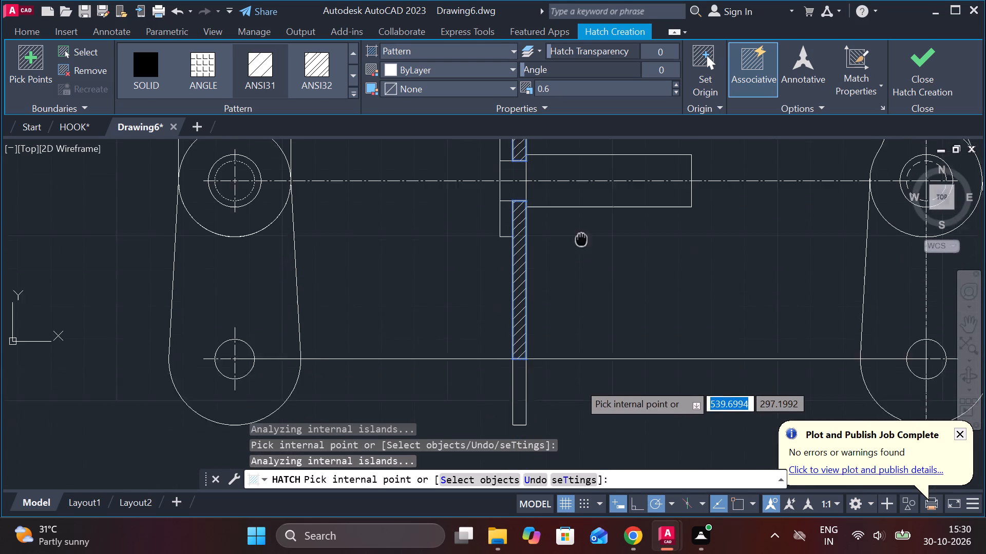
click(917, 62)
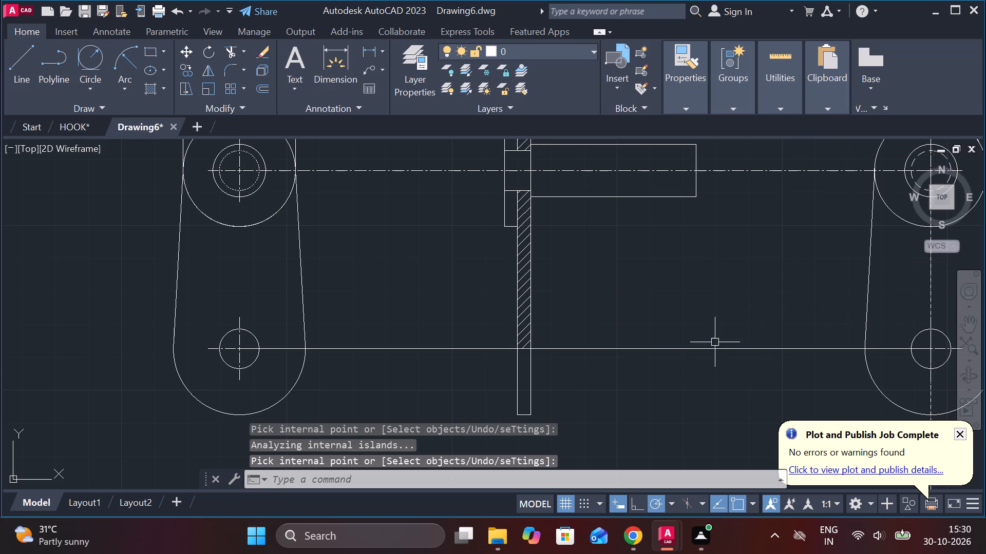
Draw two horizontal projection lines from the top and bottom of the end link's hole across the side plate.
key(l)
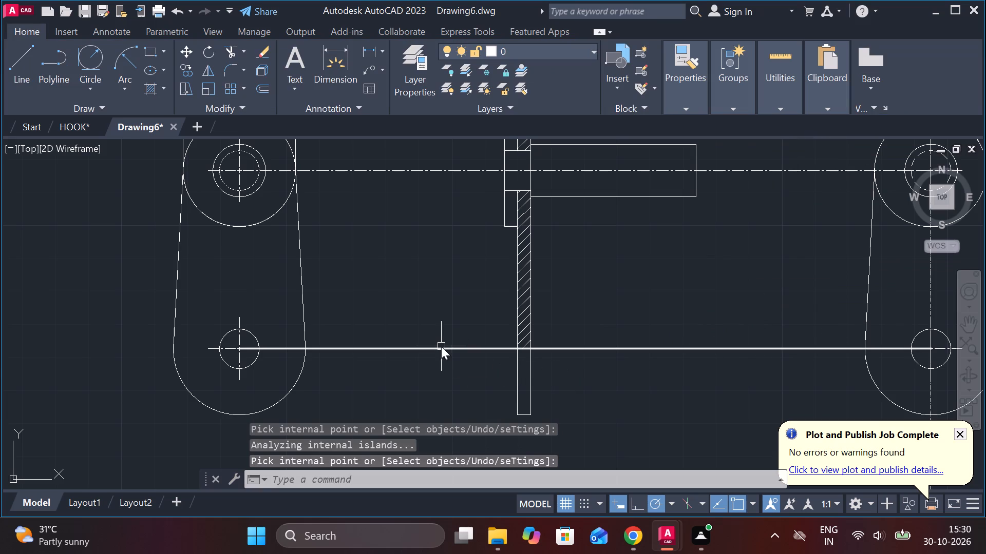
key(Return)
middle_drag(471, 346, 549, 345)
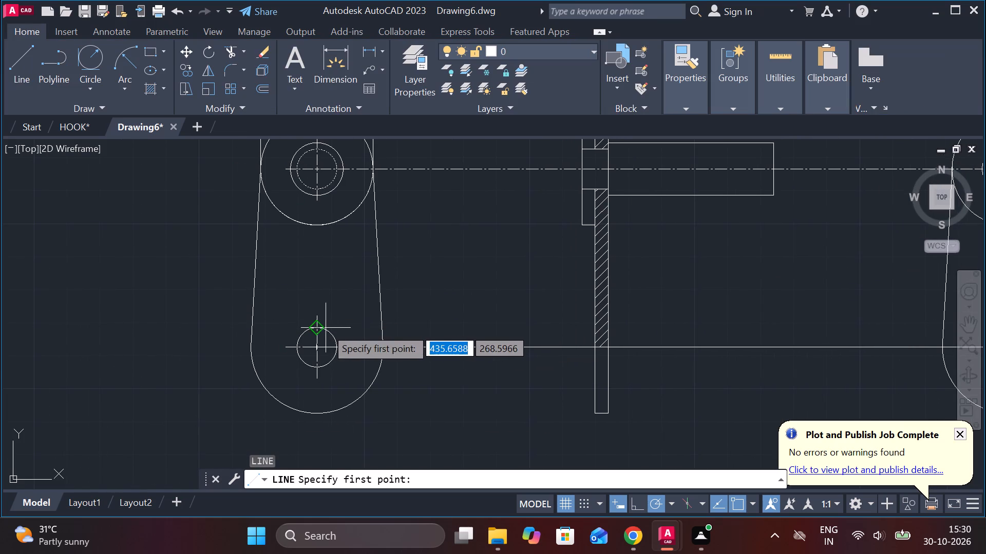
click(312, 328)
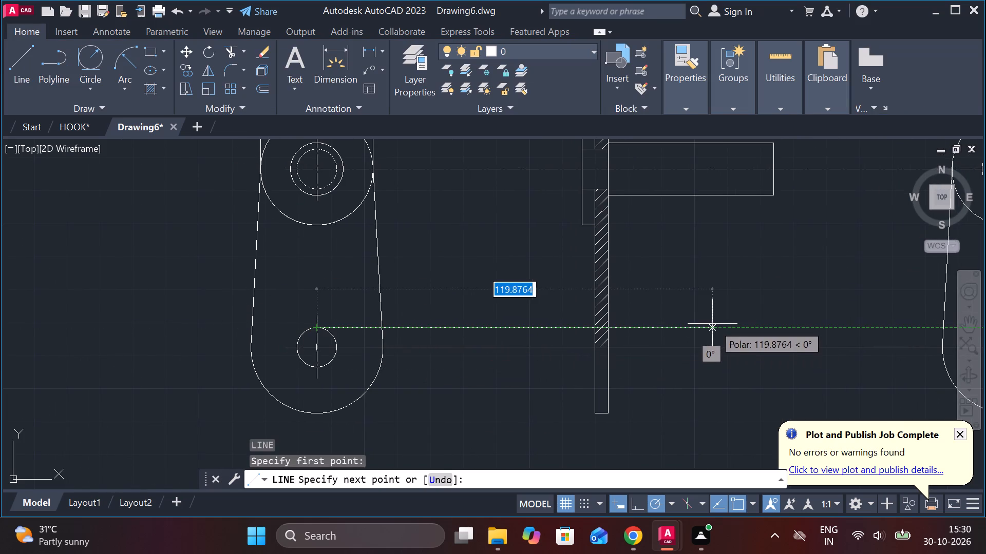
click(711, 324)
key(Escape)
key(space)
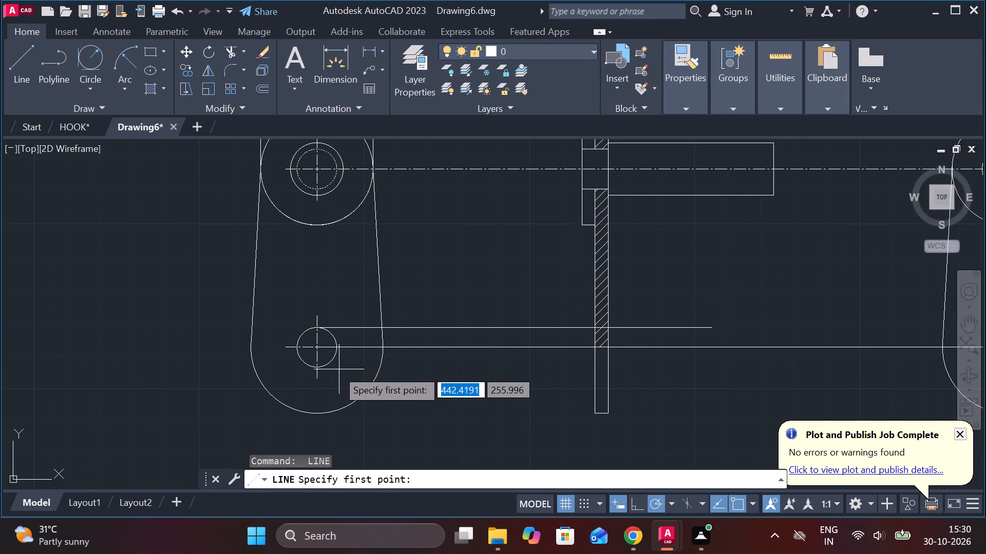
click(317, 369)
click(739, 377)
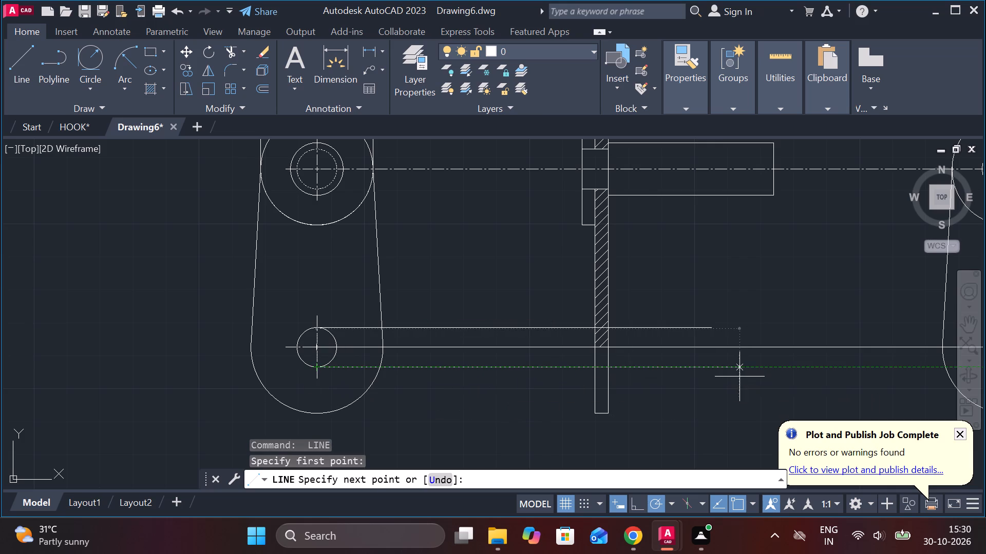
key(Escape)
Trim both projection lines on either side of the end link's side plate, keeping the segments inside the plate.
text(`TR)
key(space)
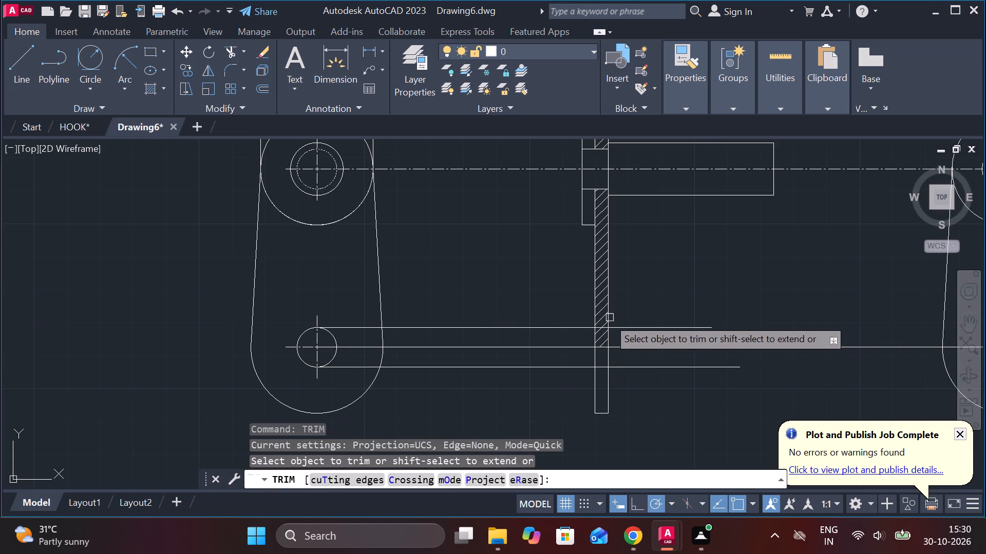
click(579, 328)
click(640, 329)
click(641, 369)
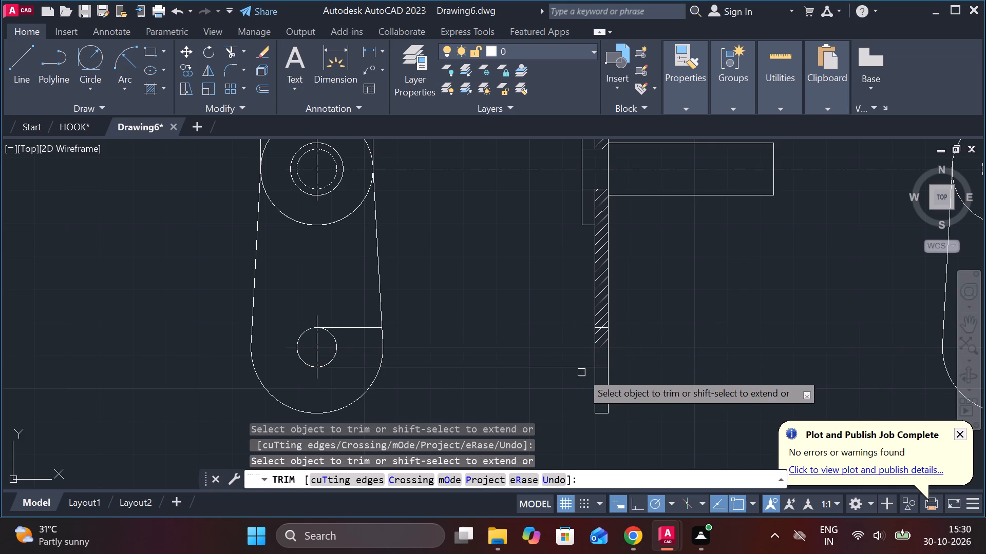
click(581, 372)
click(576, 367)
key(Escape)
Erase the two leftover projection line segments beside the end link's hole in the straight-sided view.
click(354, 325)
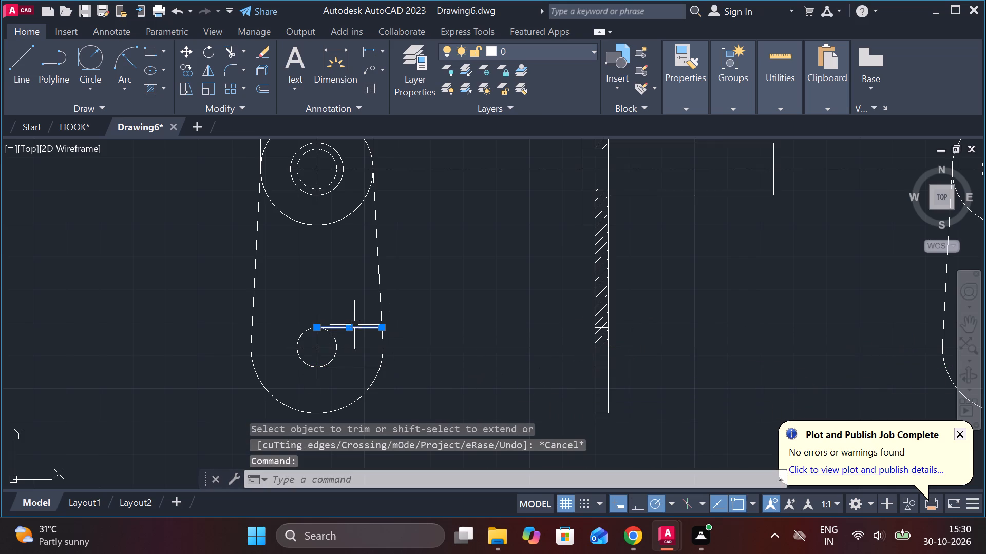
click(351, 369)
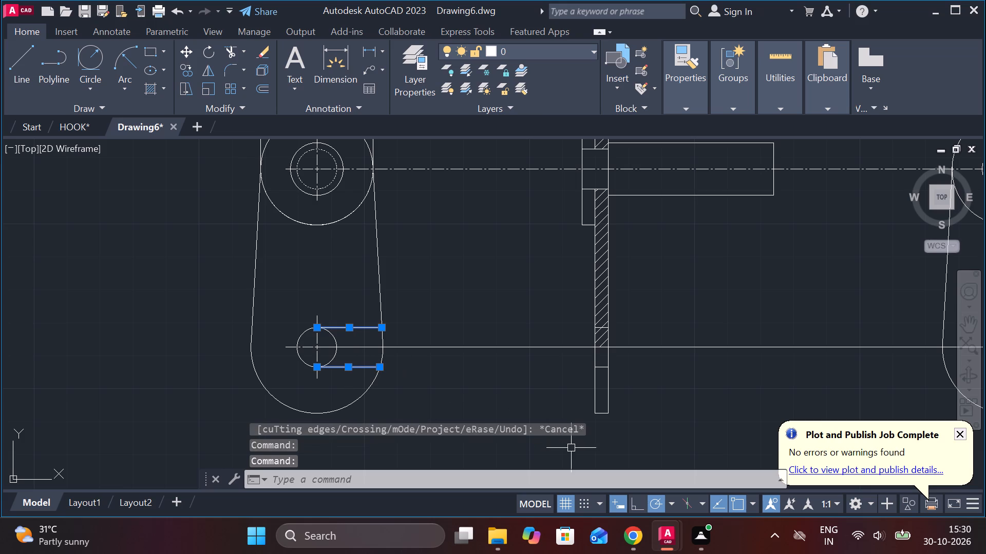
text(E)
key(space)
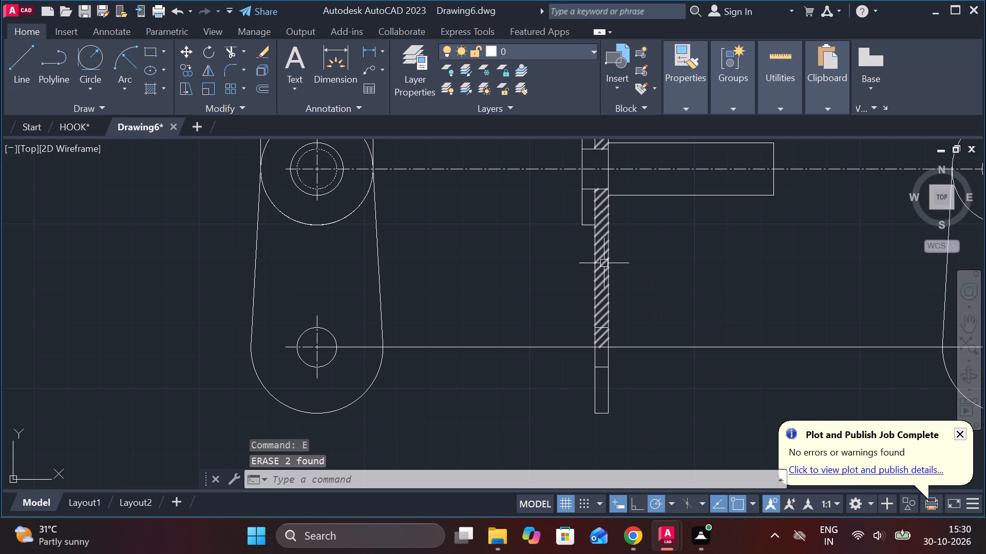
Erase the ANSI31 hatch from the side view's inner plate sections down to the end link's hole.
click(604, 263)
text(E)
key(space)
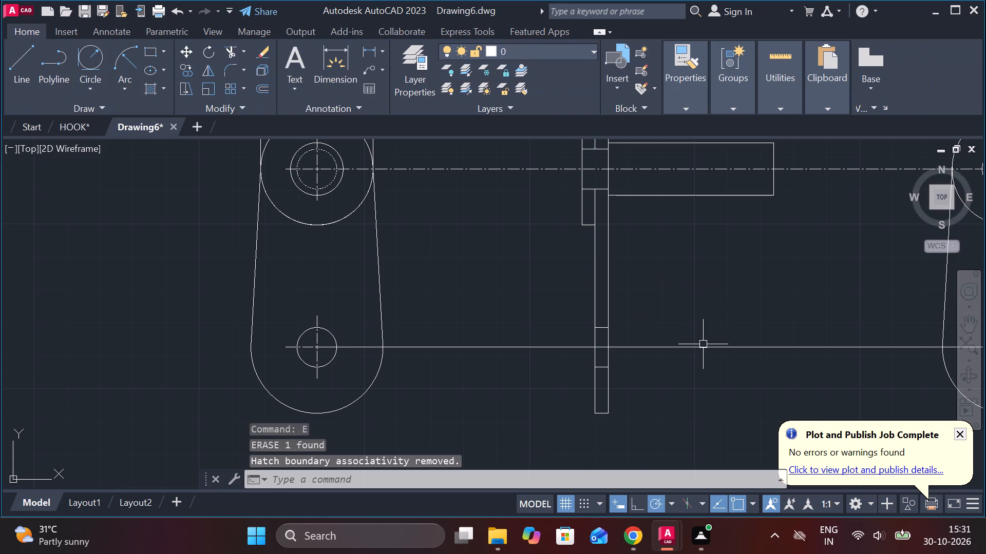
Set the linetype of the horizontal line through the end link's hole to CENTER.
click(649, 348)
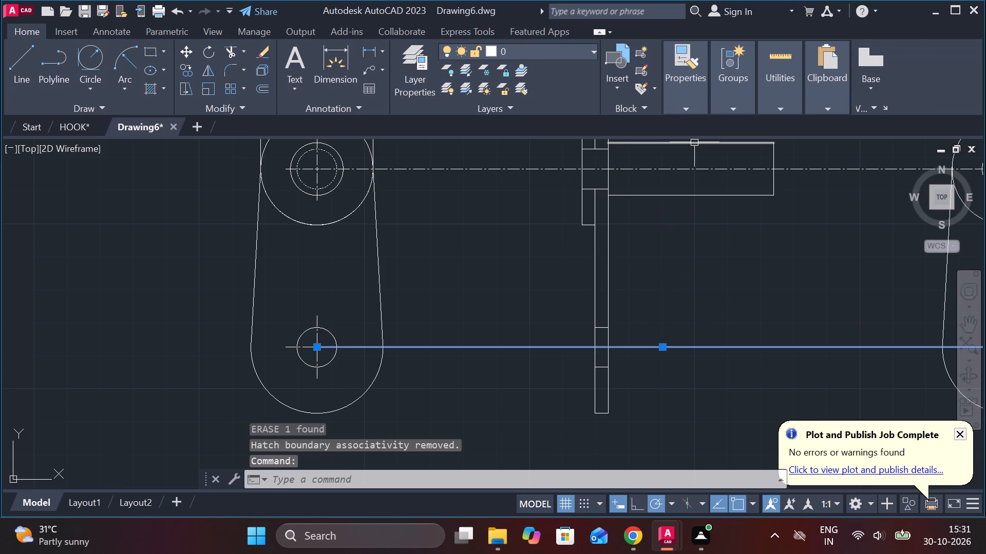
click(697, 107)
click(812, 167)
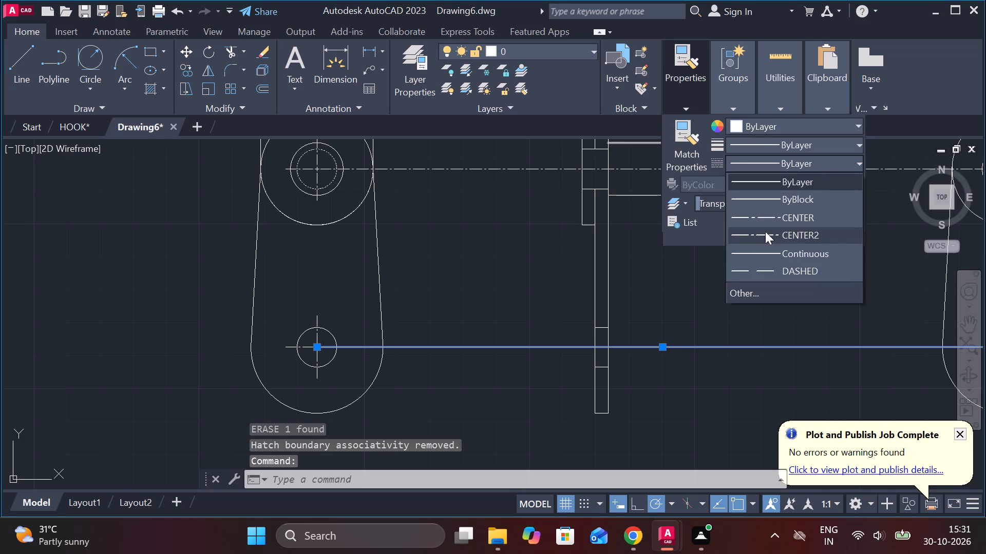
click(744, 223)
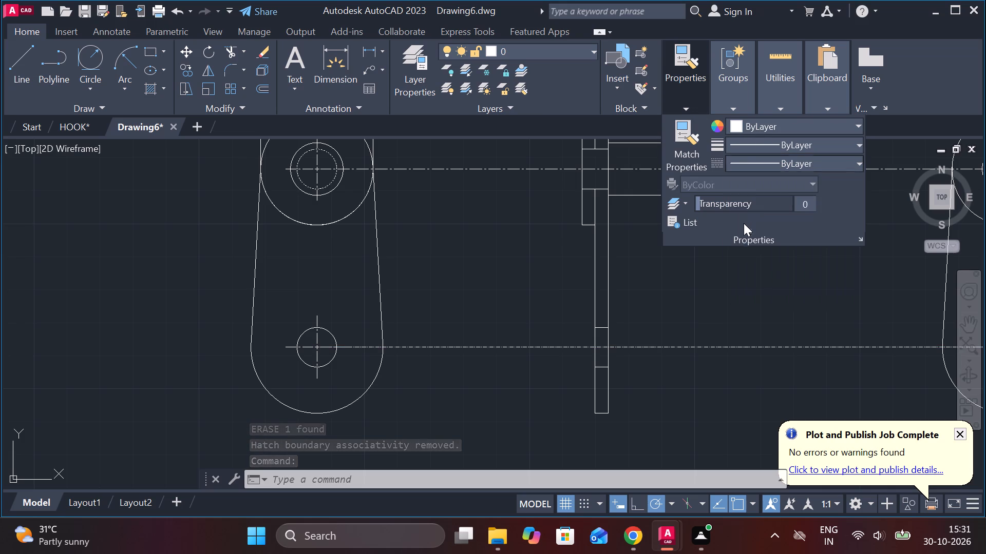
key(Escape)
Trim the end link hole's centreline between the straight-sided view and the side plate, and try trimming the pin centrelines there too.
scroll(699, 326, down, 2)
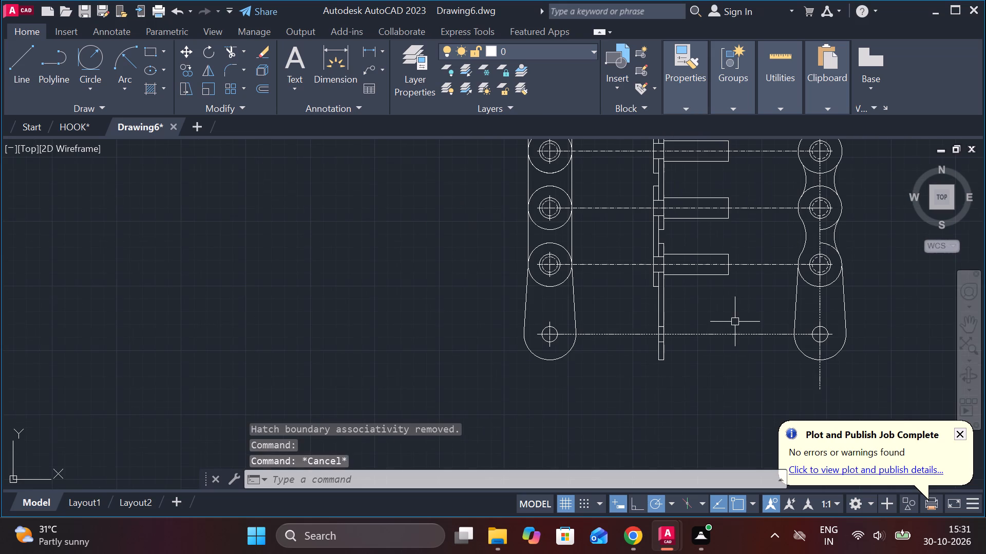
click(607, 267)
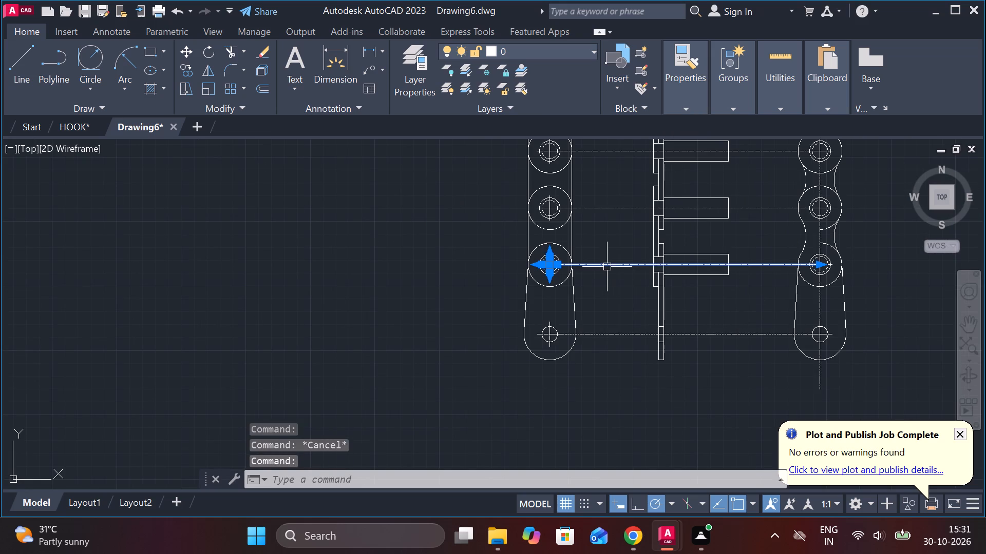
key(Escape)
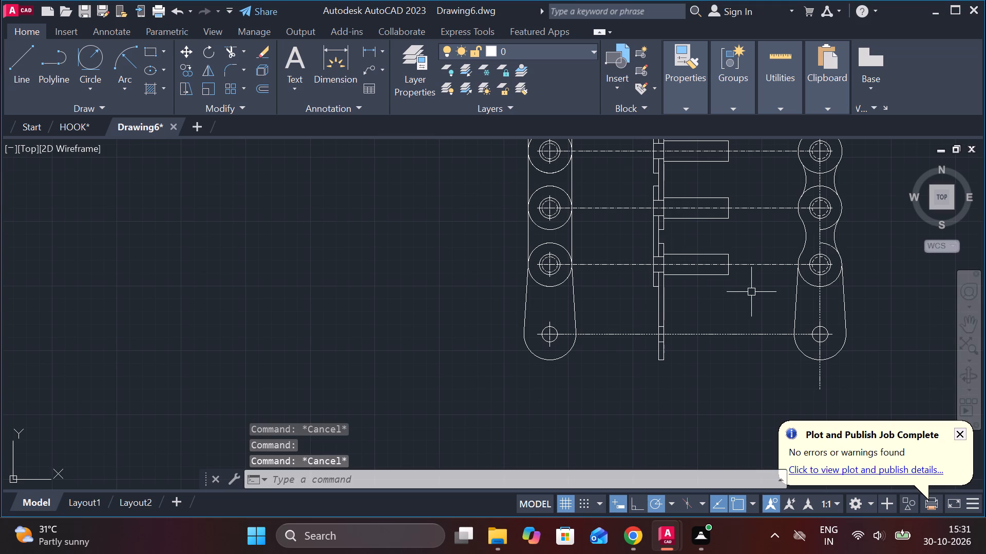
text(TR)
key(space)
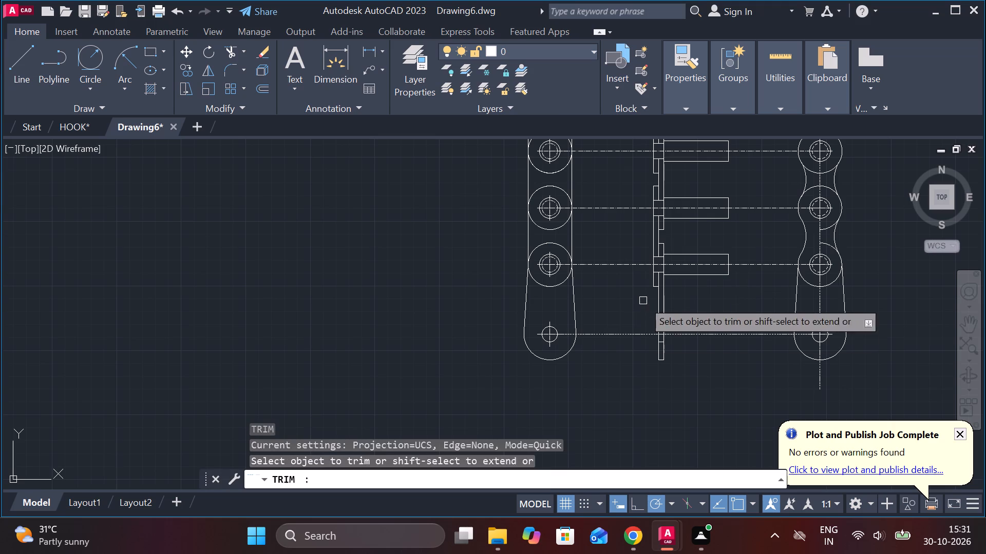
drag(630, 354, 624, 338)
click(609, 174)
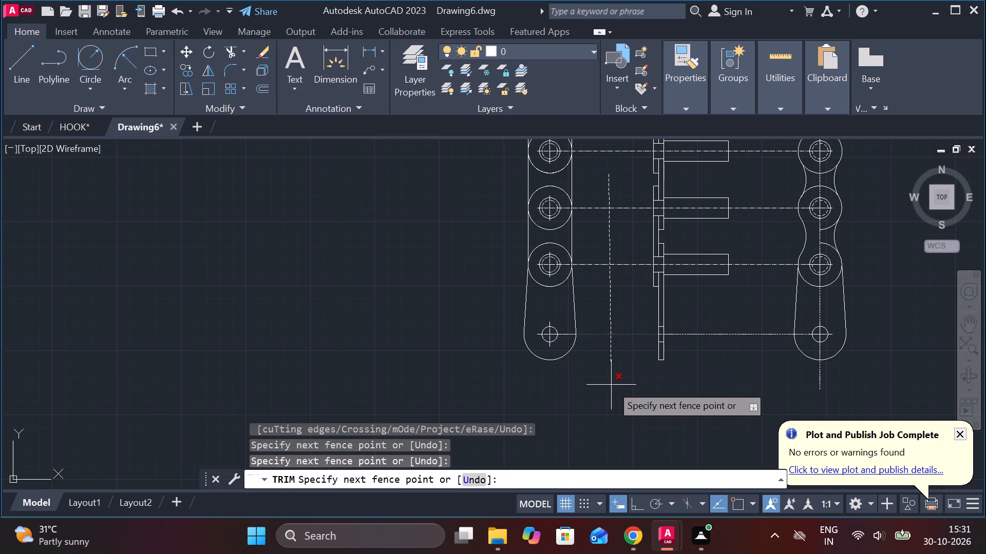
click(611, 385)
click(602, 265)
middle_drag(619, 285, 619, 285)
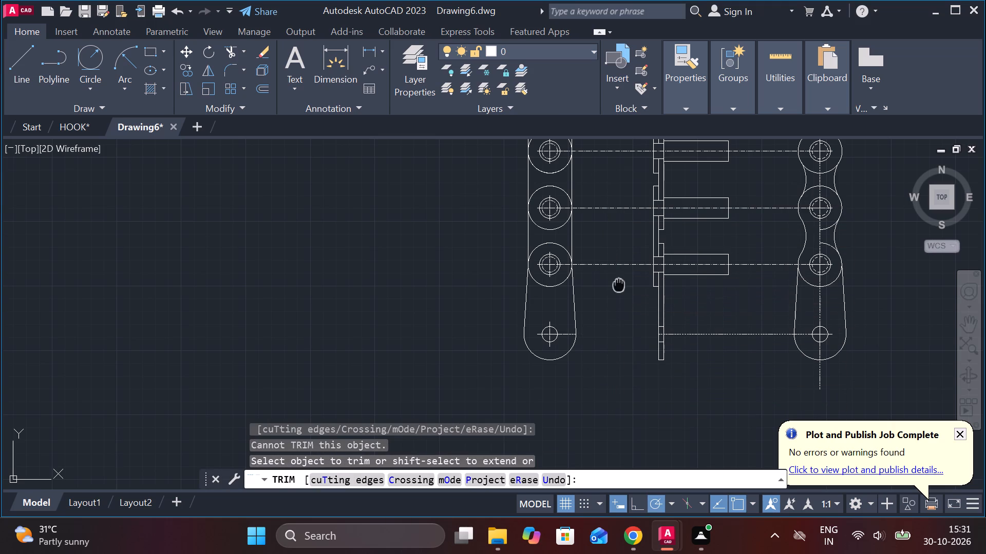
middle_drag(619, 285, 558, 408)
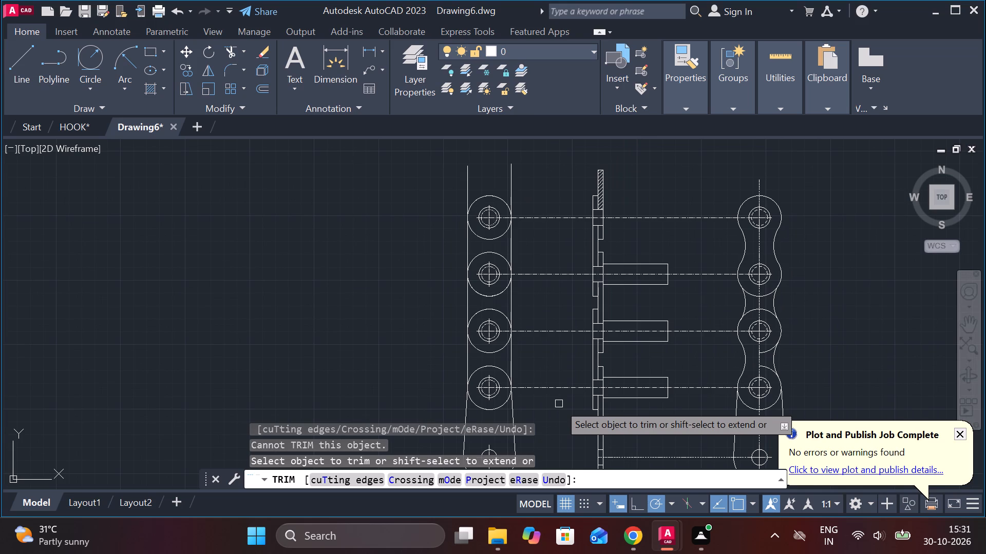
key(Escape)
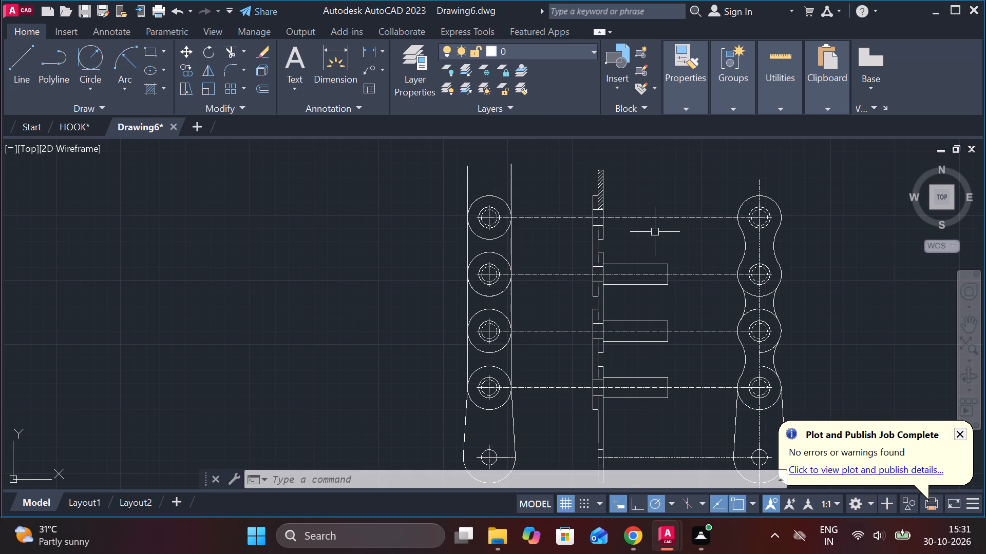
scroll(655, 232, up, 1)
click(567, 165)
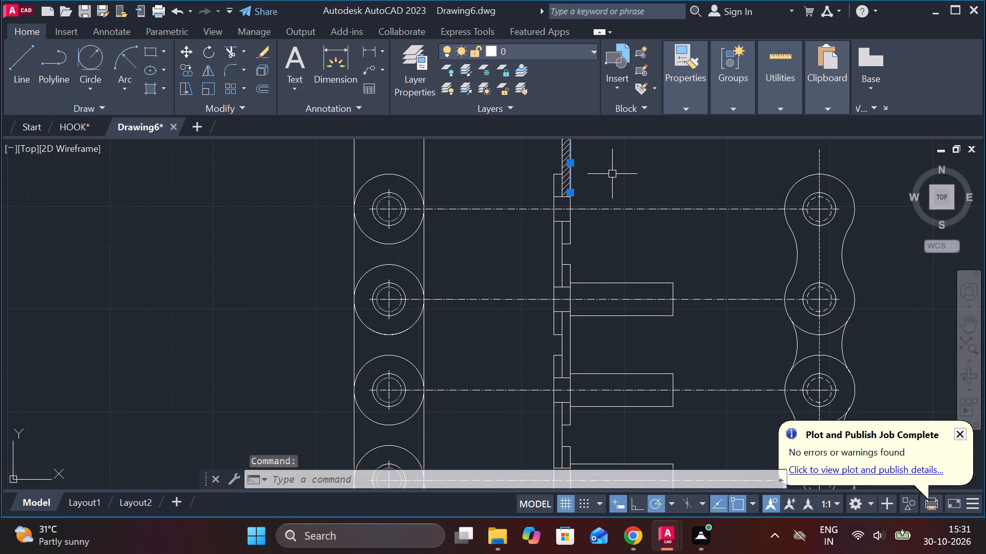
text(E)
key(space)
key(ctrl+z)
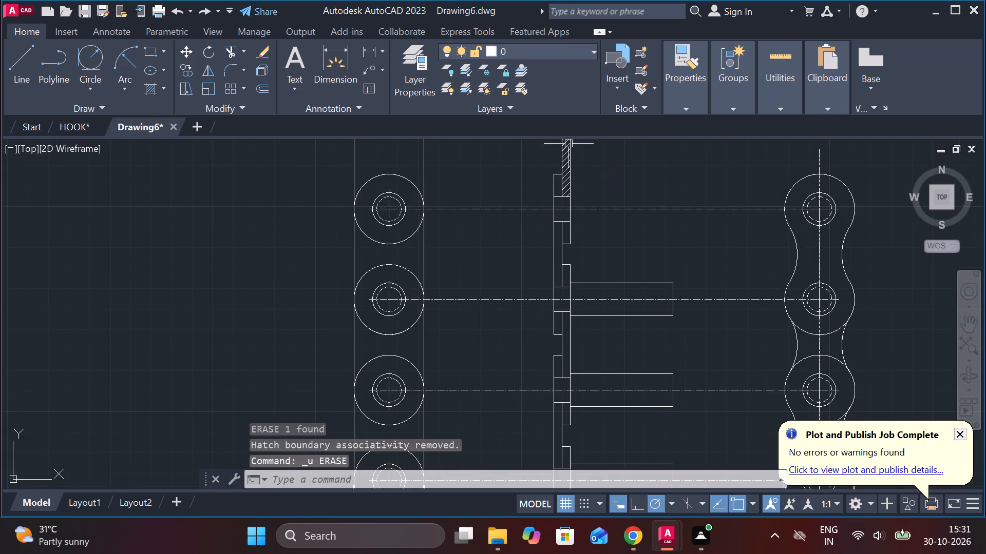
Erase the remaining hatch from the topmost plate section above the first pin in the side view.
scroll(568, 143, up, 3)
click(541, 215)
text(E)
key(space)
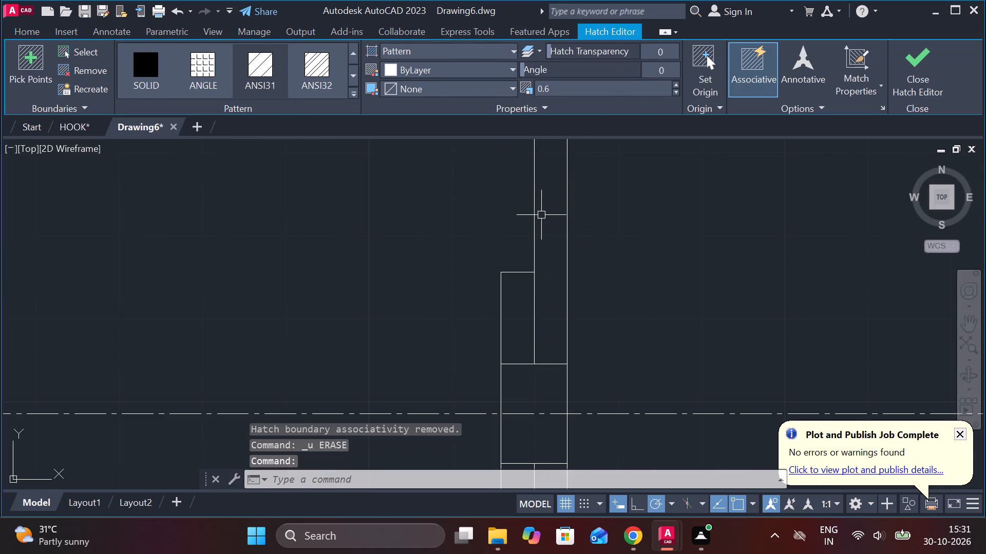
middle_drag(540, 330, 536, 263)
key(Escape)
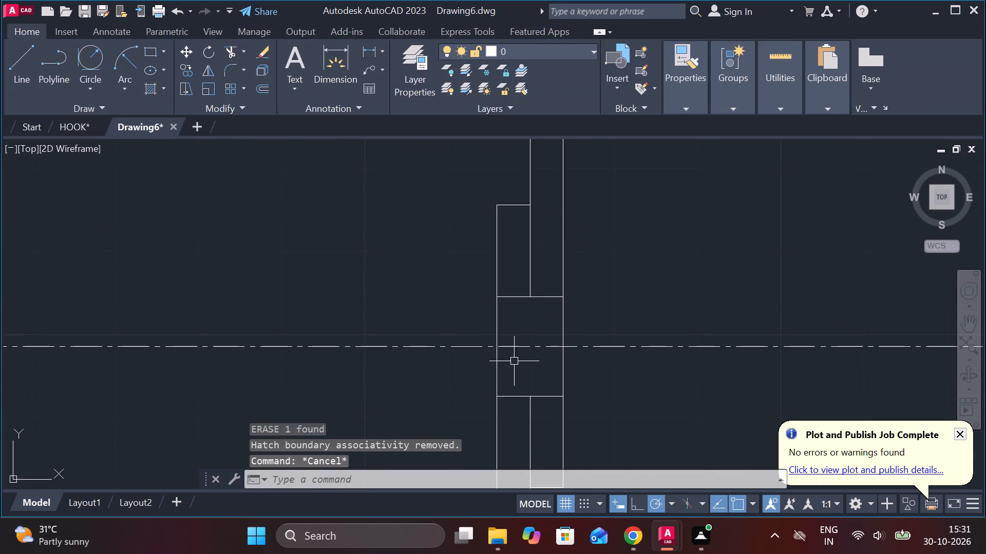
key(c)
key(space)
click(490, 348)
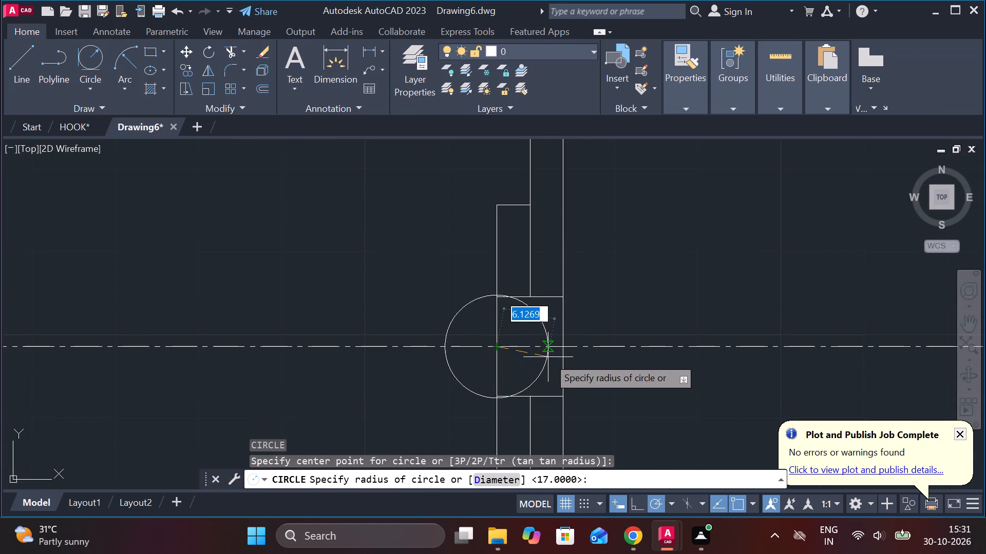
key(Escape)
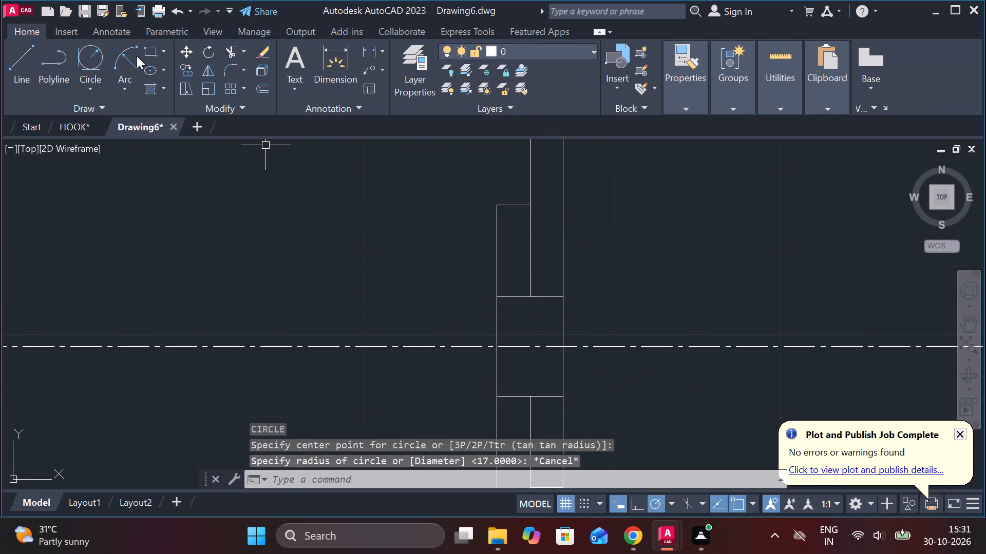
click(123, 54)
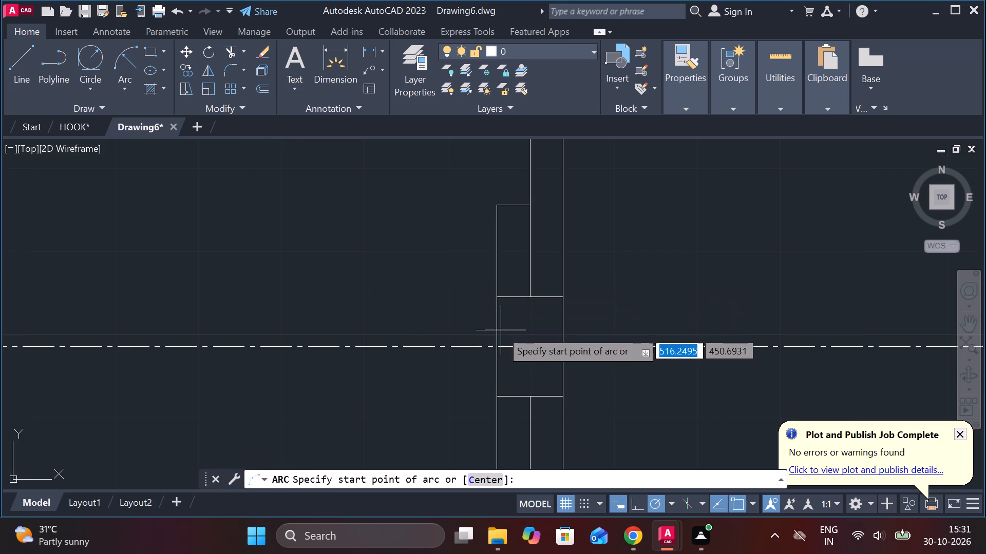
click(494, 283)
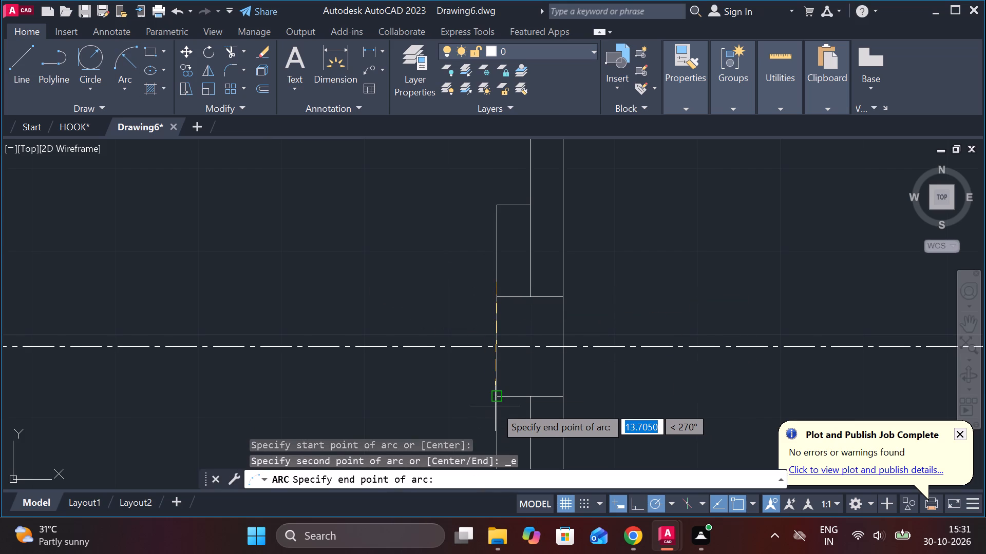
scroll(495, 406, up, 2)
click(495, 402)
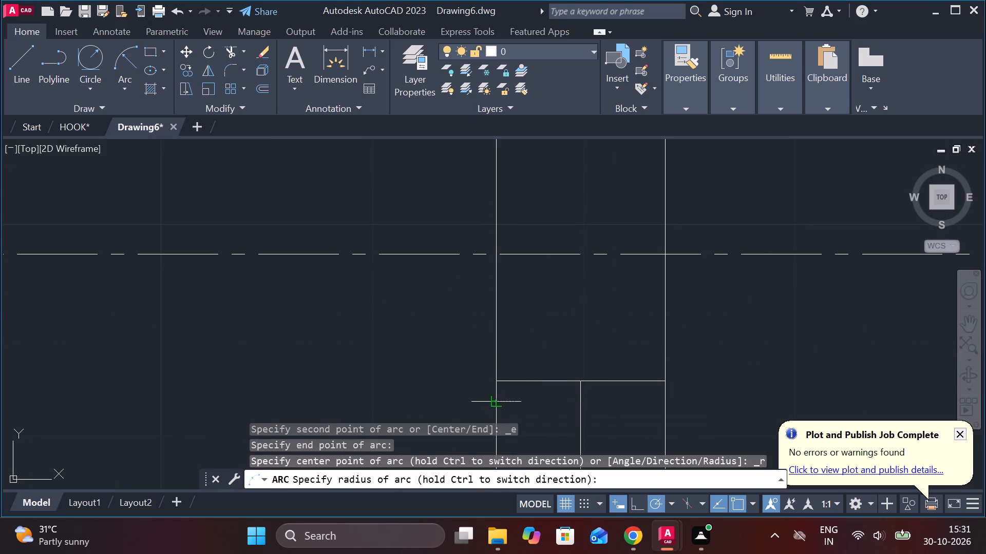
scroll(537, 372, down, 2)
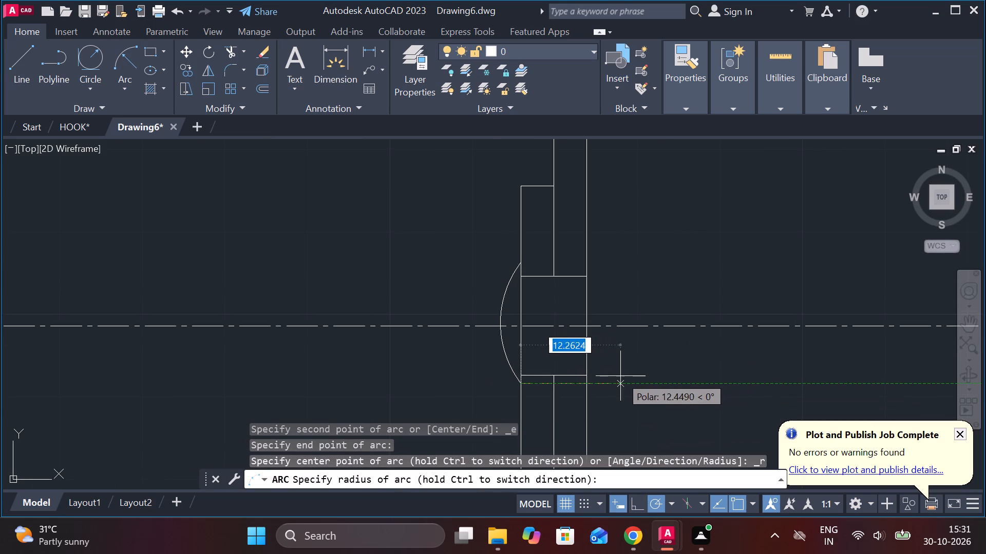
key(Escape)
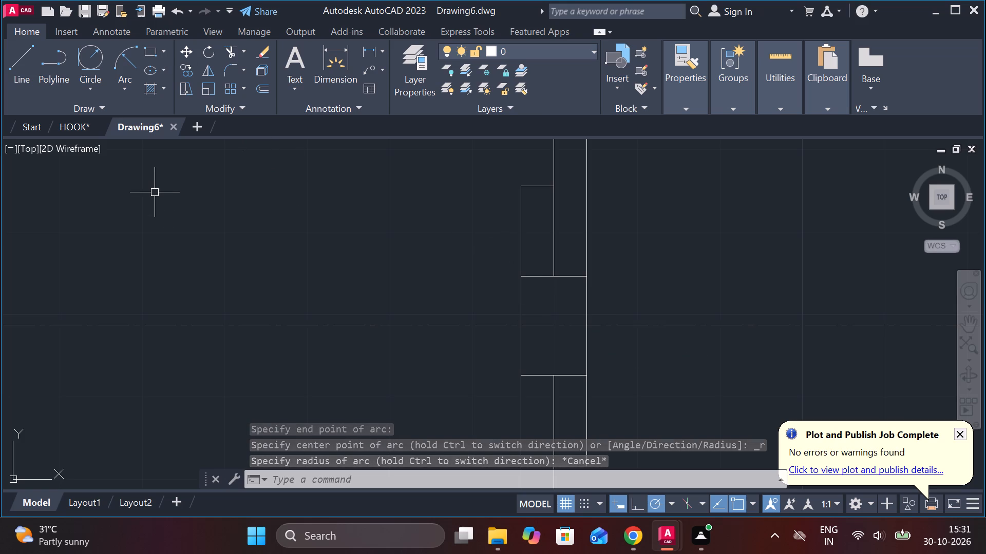
Draw a circle centred between the plates on the topmost pin's centreline, slightly larger than the pin's height.
text(C)
key(space)
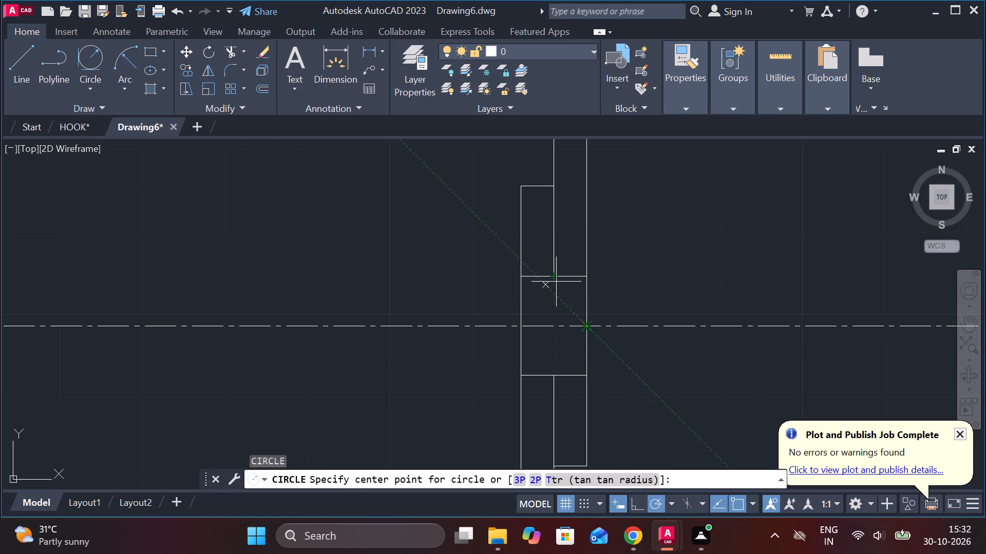
click(553, 325)
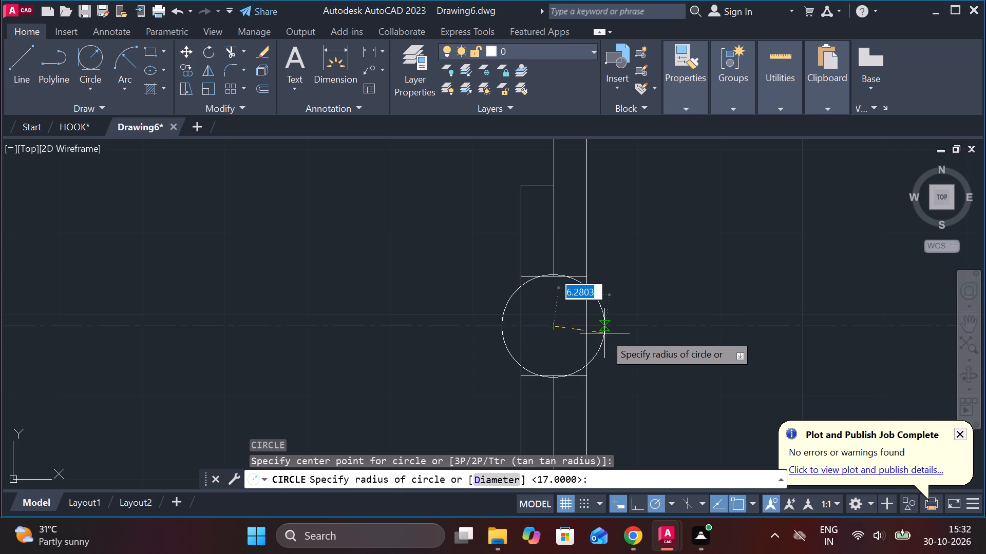
click(617, 335)
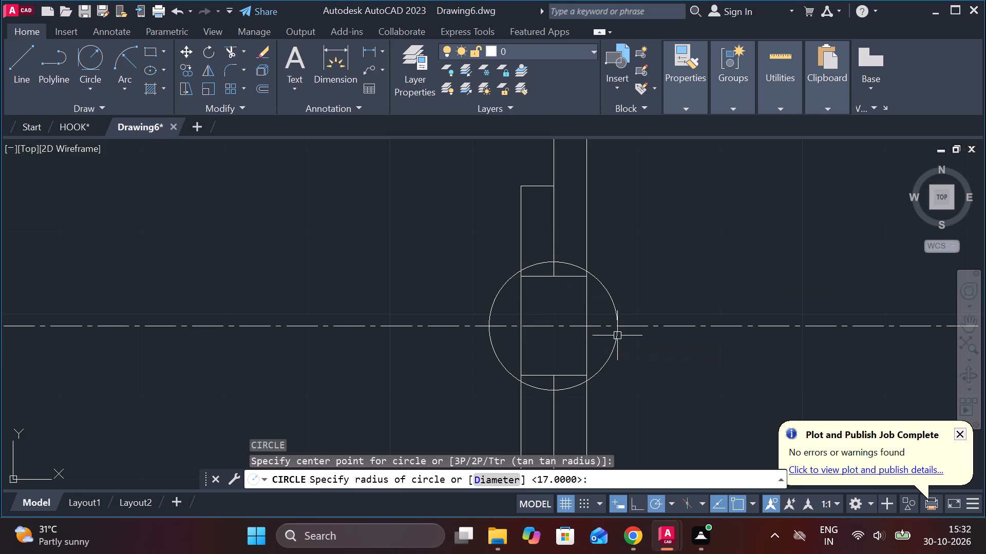
Trim the circle to leave only the arc outside the outer plate, forming the topmost pin's rounded head.
text(TR)
key(space)
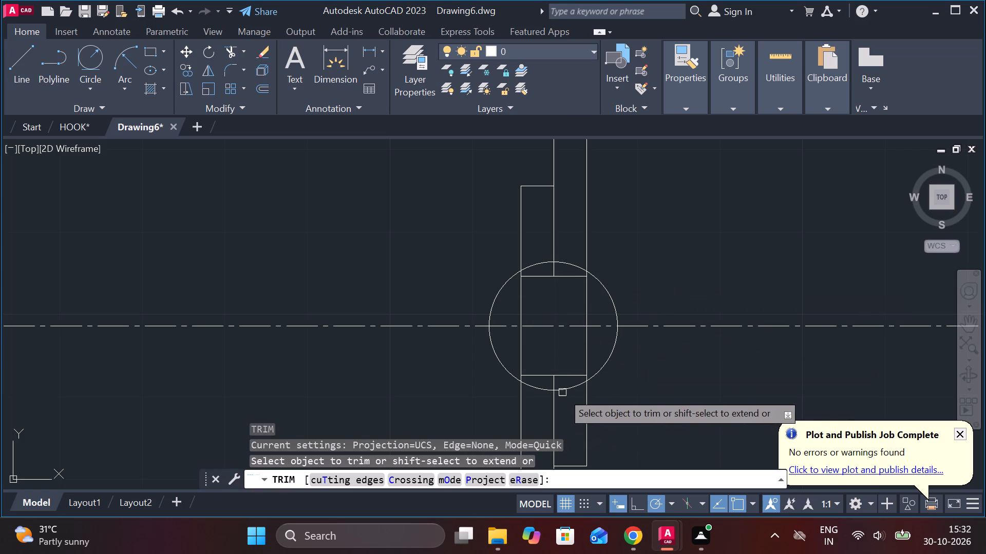
click(534, 389)
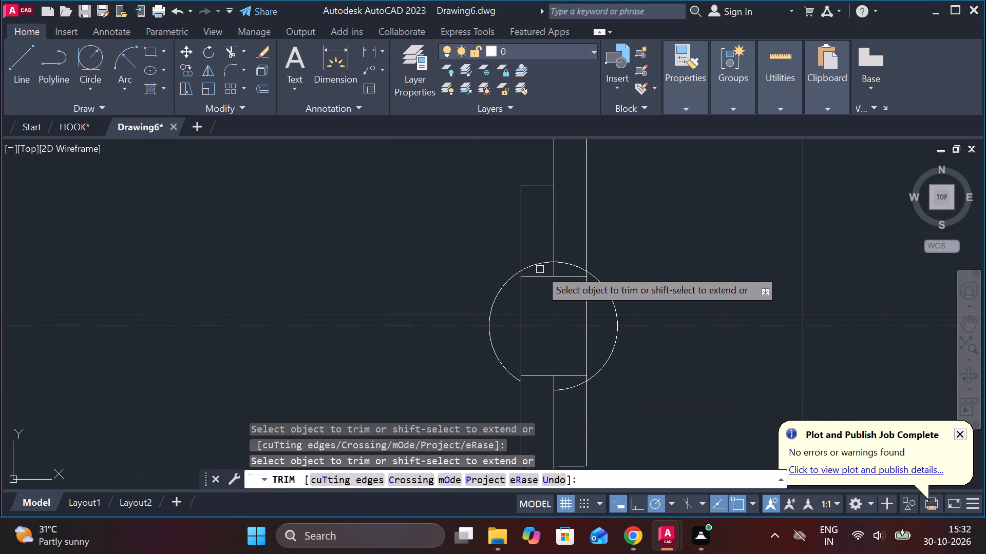
click(538, 267)
click(569, 267)
click(595, 283)
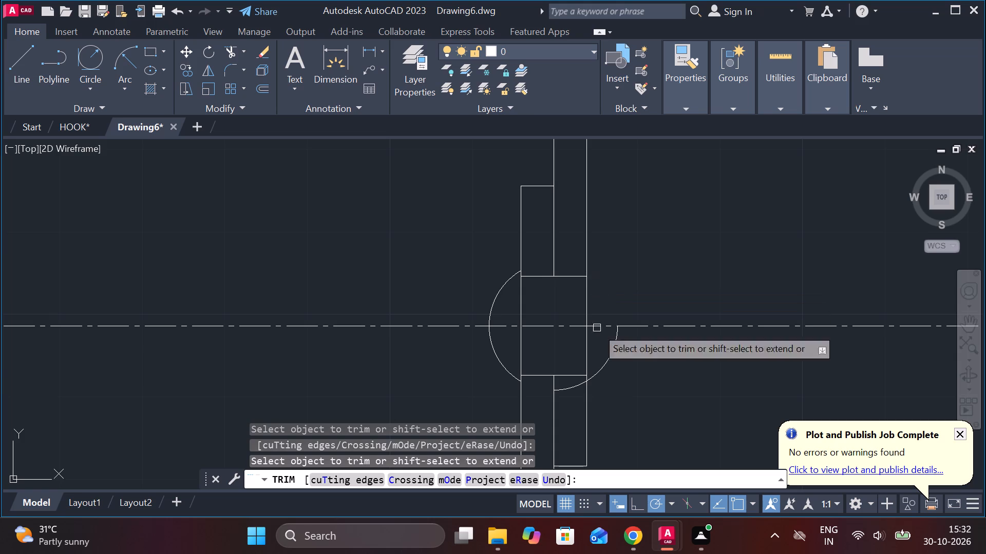
click(612, 344)
click(568, 393)
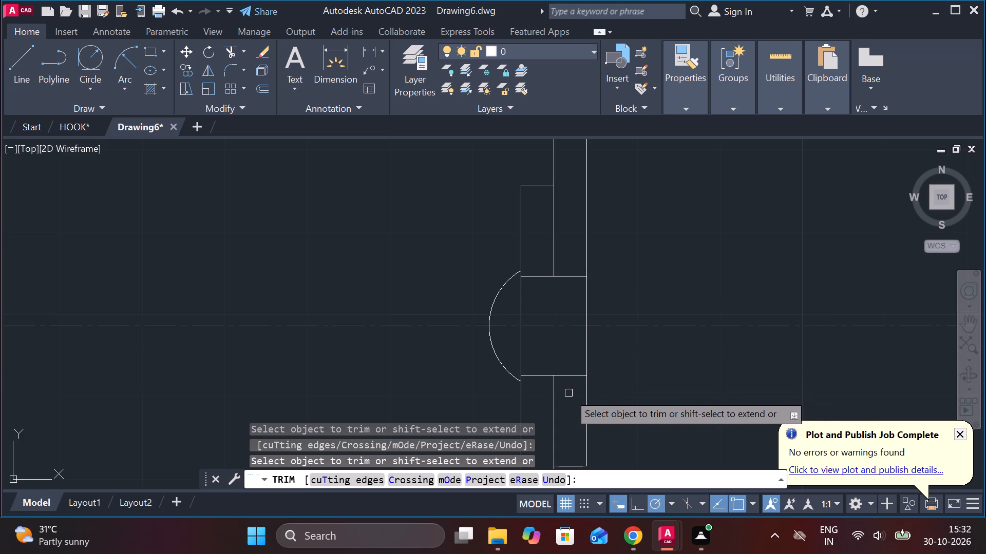
scroll(599, 393, down, 2)
key(Escape)
Copy the topmost pin's rounded head arc onto the centrelines of the three pins below in the side view.
click(564, 384)
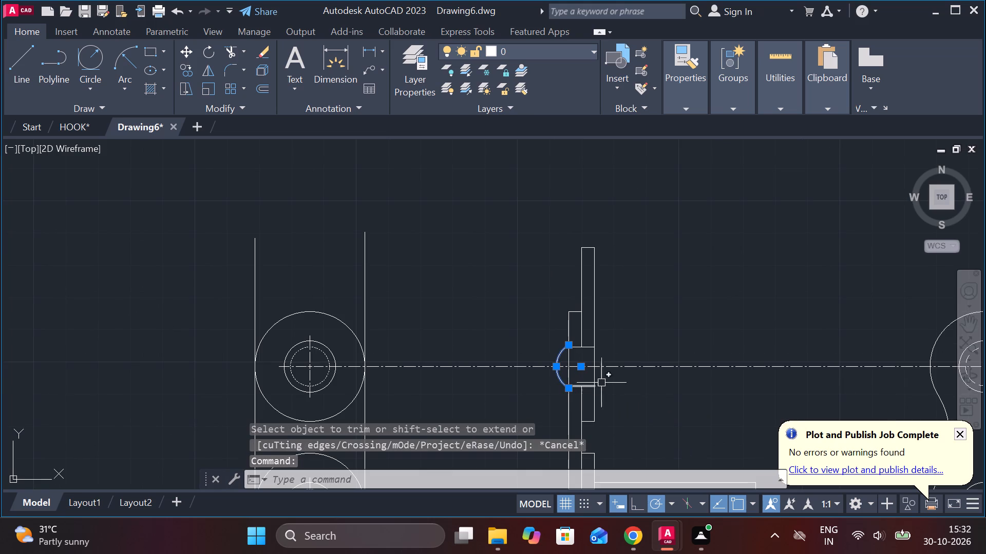
text(CO)
key(Return)
middle_drag(599, 385, 572, 147)
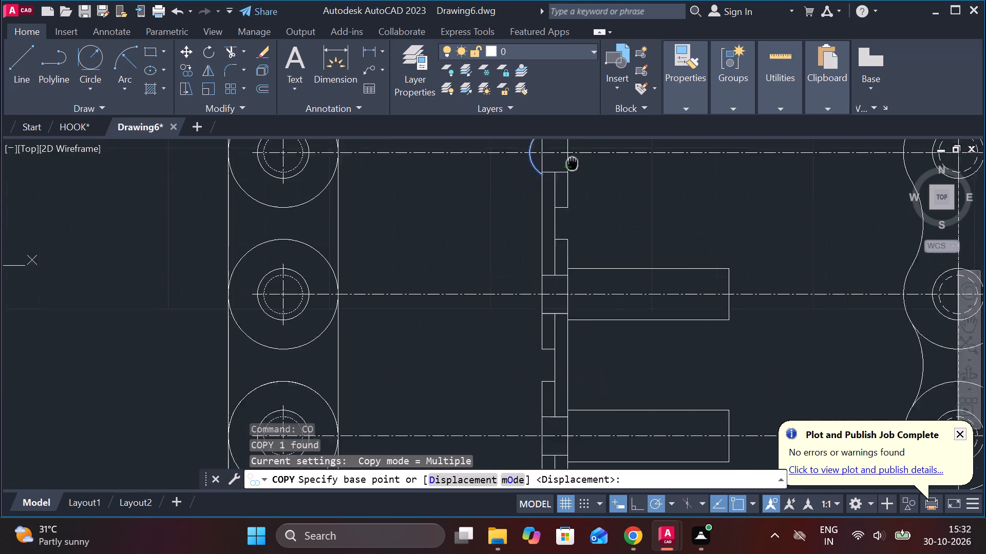
middle_drag(572, 147, 572, 145)
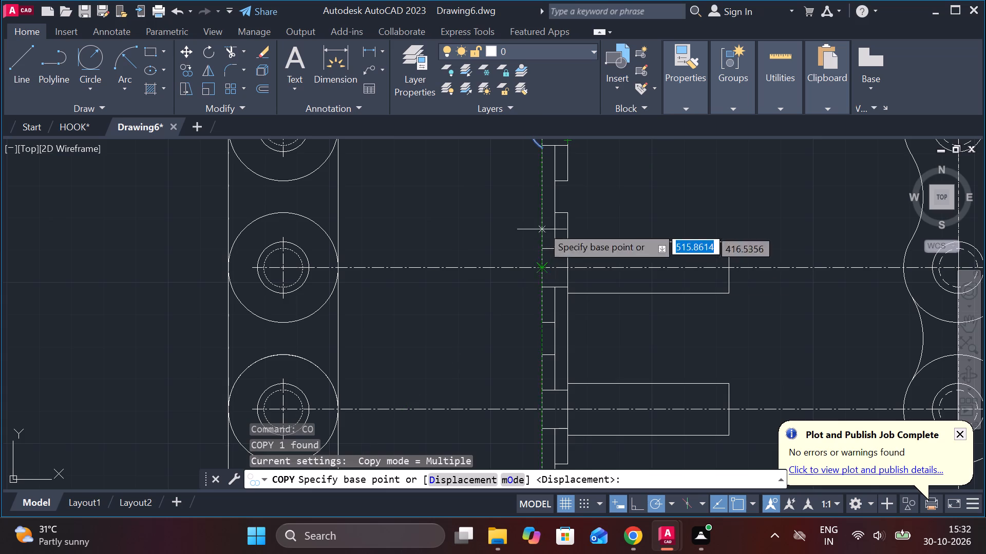
middle_drag(514, 225, 511, 280)
click(539, 182)
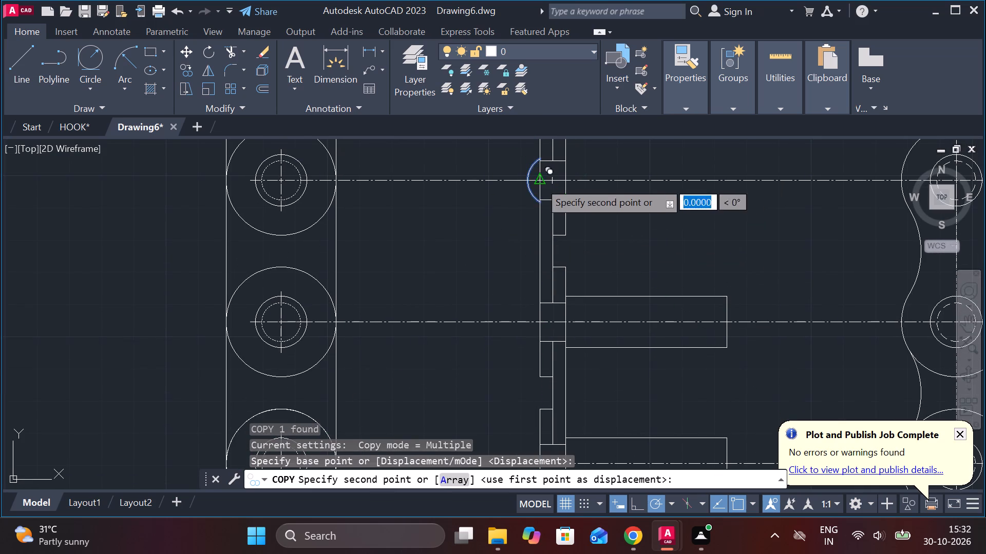
click(537, 319)
middle_drag(546, 367, 538, 244)
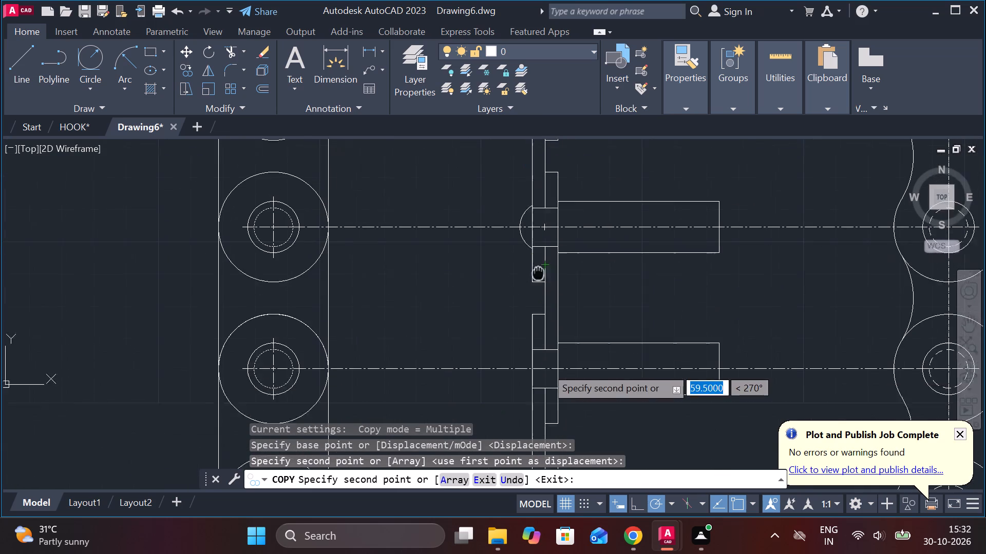
click(537, 343)
middle_drag(562, 373, 561, 373)
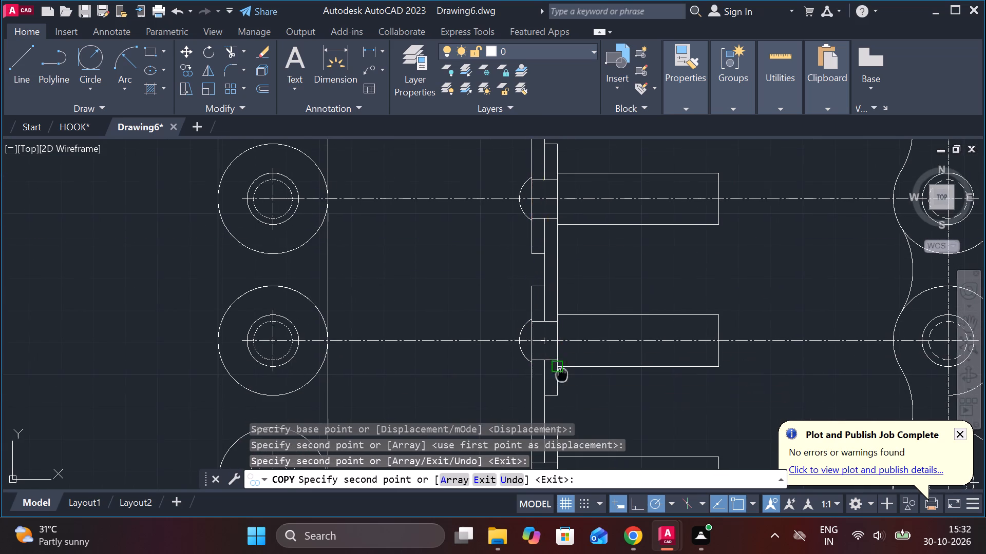
middle_drag(561, 373, 573, 216)
scroll(563, 265, up, 1)
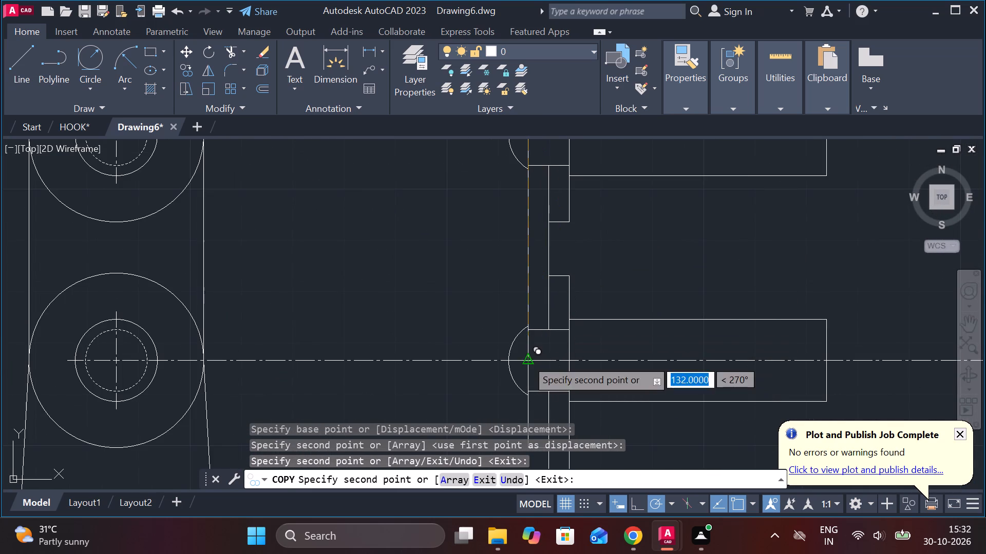
click(526, 359)
scroll(573, 318, down, 2)
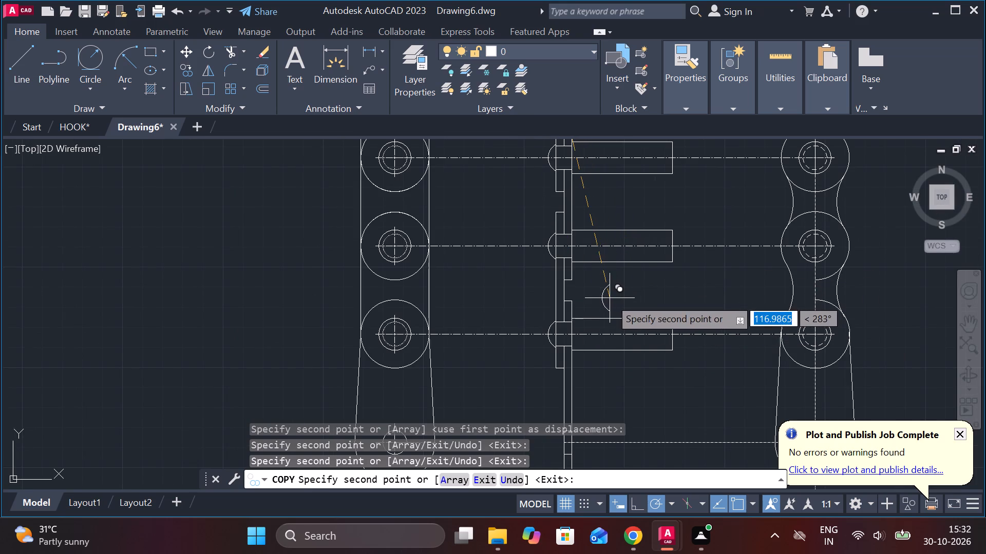
key(Escape)
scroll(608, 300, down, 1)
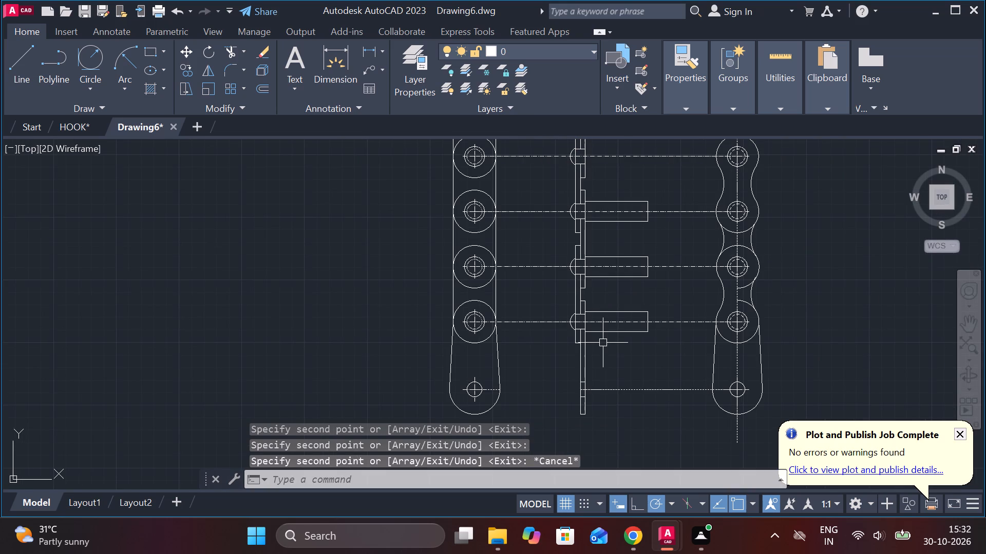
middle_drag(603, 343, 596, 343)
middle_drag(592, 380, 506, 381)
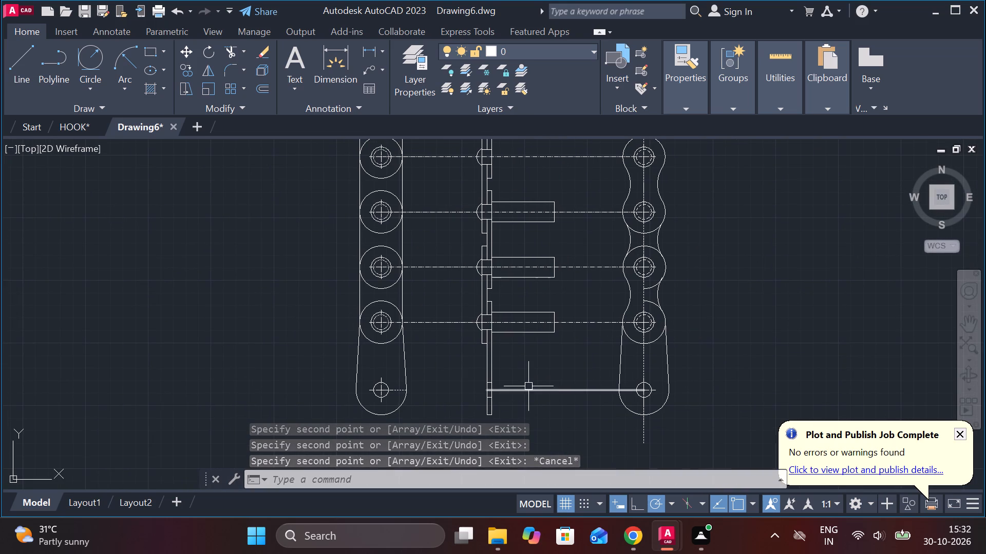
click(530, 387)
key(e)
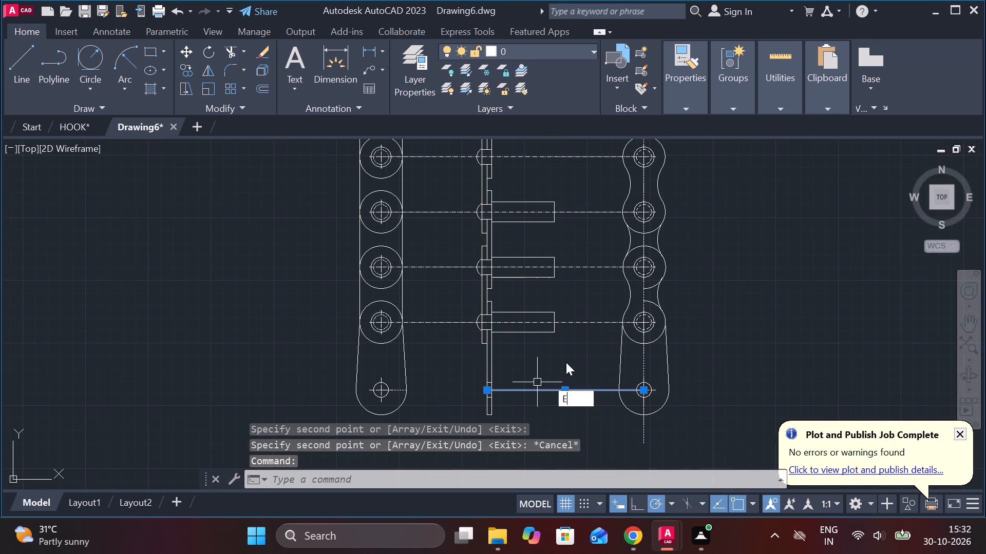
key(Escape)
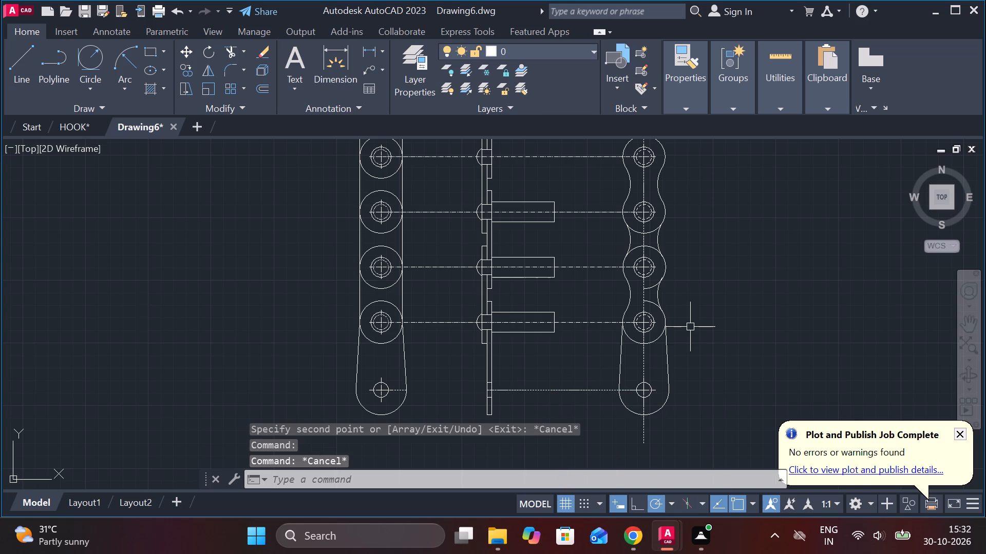
Select the side plate outlines, pin edges and rounded head around the topmost pin in the side view.
middle_drag(568, 280, 575, 309)
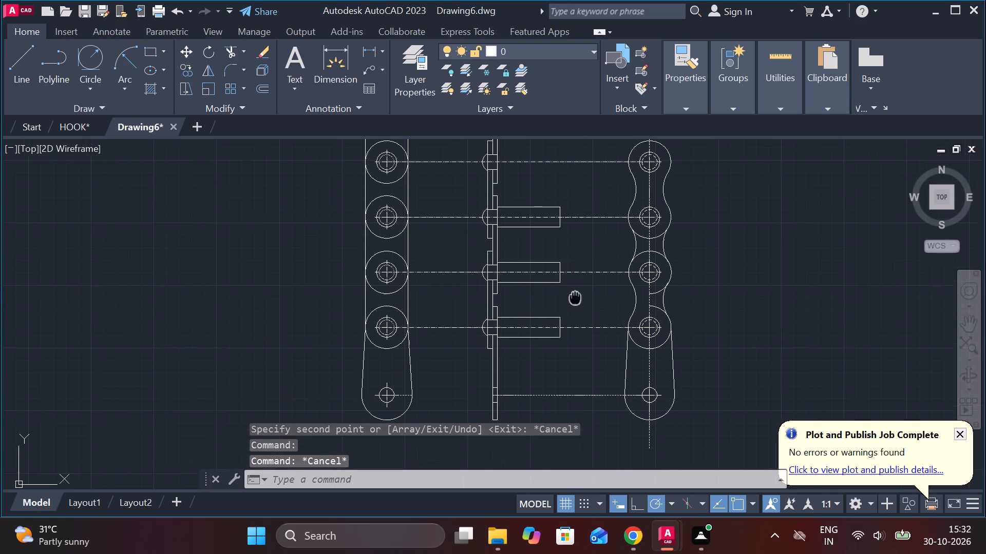
middle_drag(575, 309, 573, 313)
middle_drag(529, 299, 522, 370)
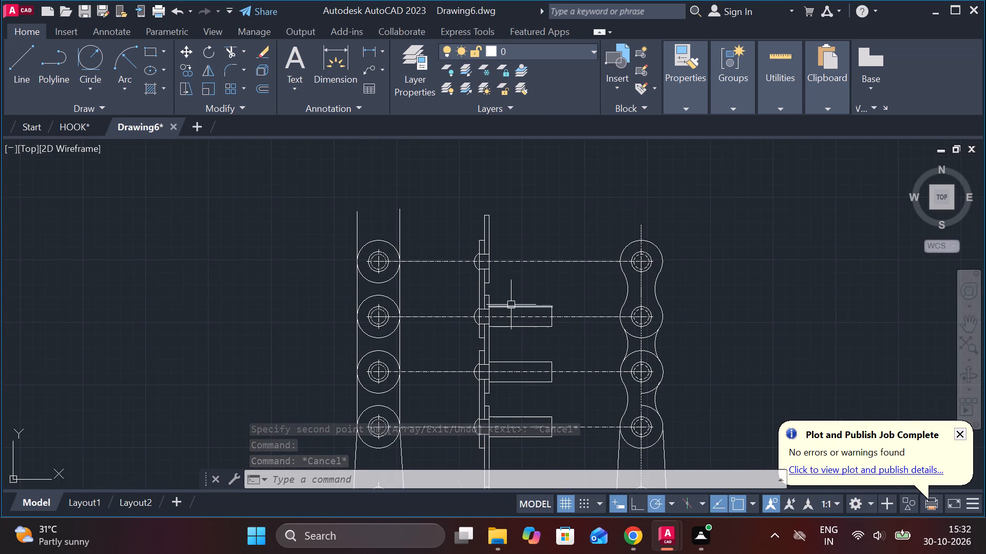
scroll(490, 269, up, 2)
click(510, 295)
click(437, 272)
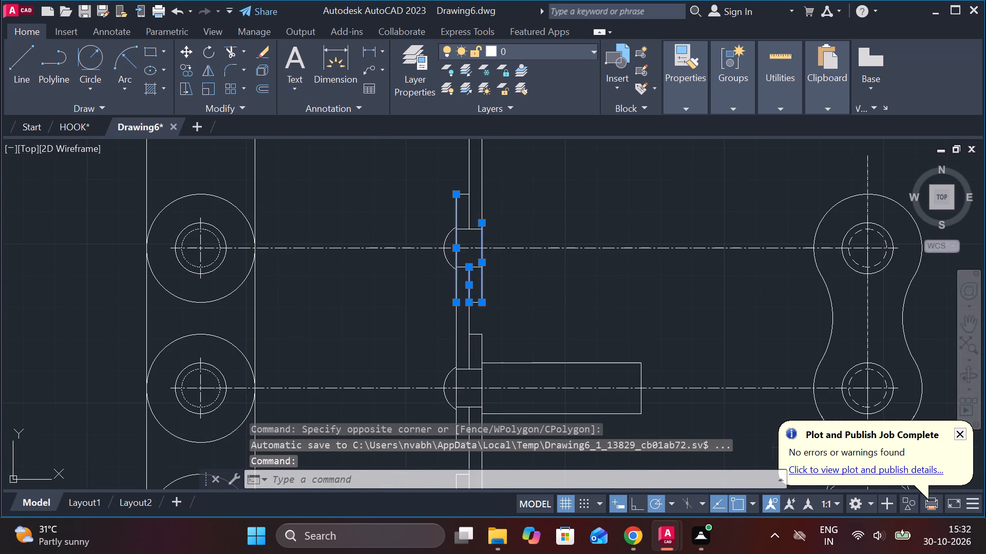
click(475, 224)
key(Escape)
click(519, 215)
click(442, 156)
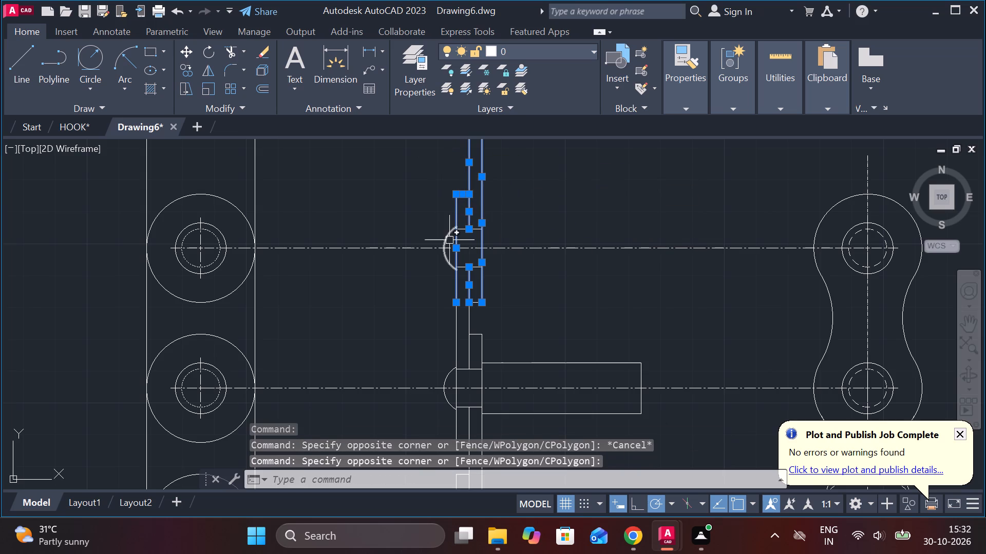
click(450, 234)
scroll(478, 223, up, 2)
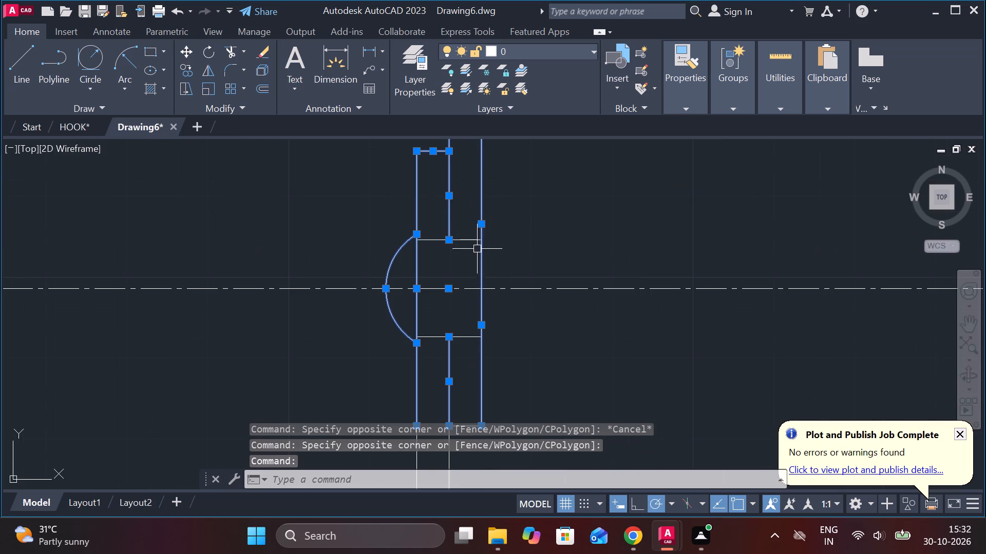
click(469, 242)
click(471, 337)
scroll(591, 299, down, 1)
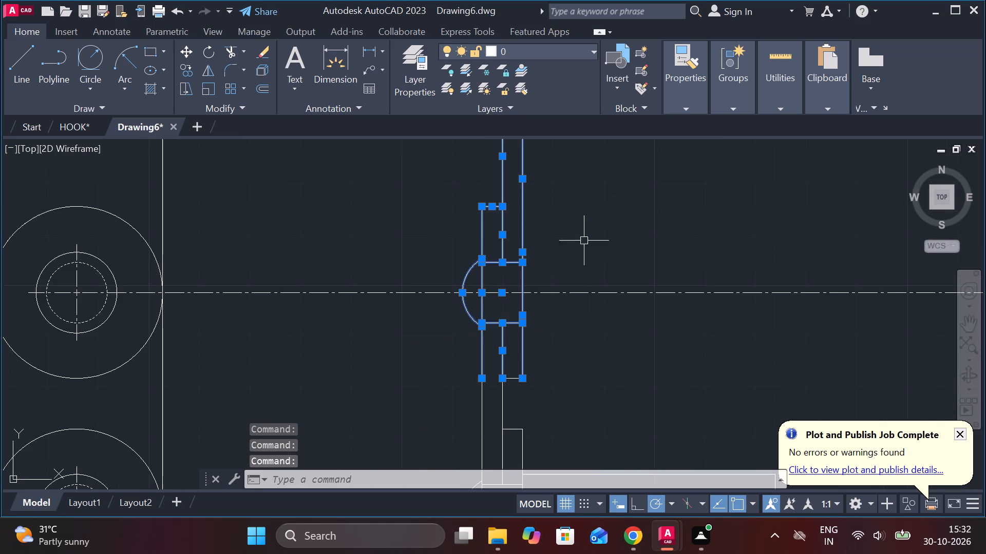
middle_drag(565, 221, 567, 289)
drag(571, 256, 557, 234)
click(449, 144)
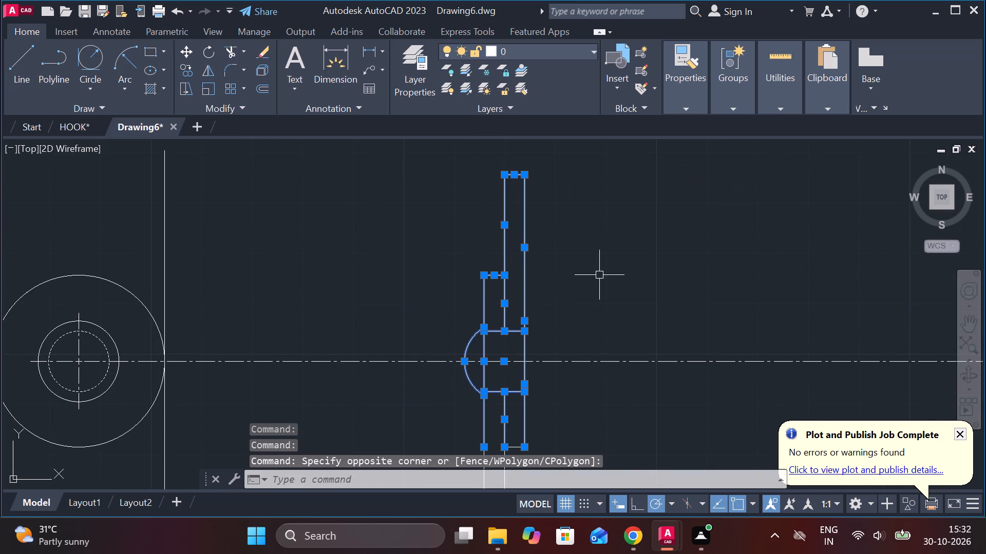
Add the plate edges below the topmost pin, the second pin's rounded head and its long rectangle to the selection.
scroll(578, 354, down, 1)
middle_drag(598, 425, 579, 303)
drag(553, 326, 546, 325)
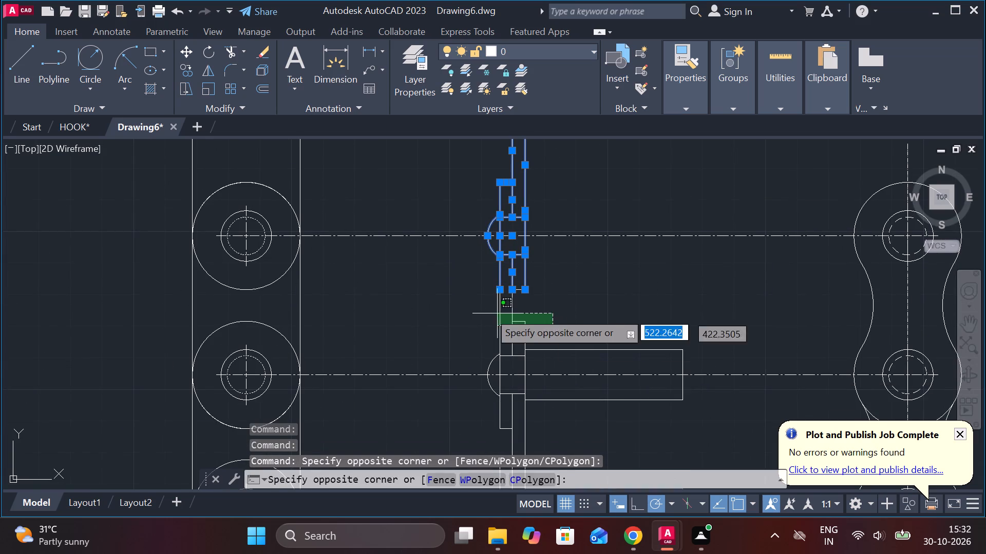
click(468, 304)
click(494, 388)
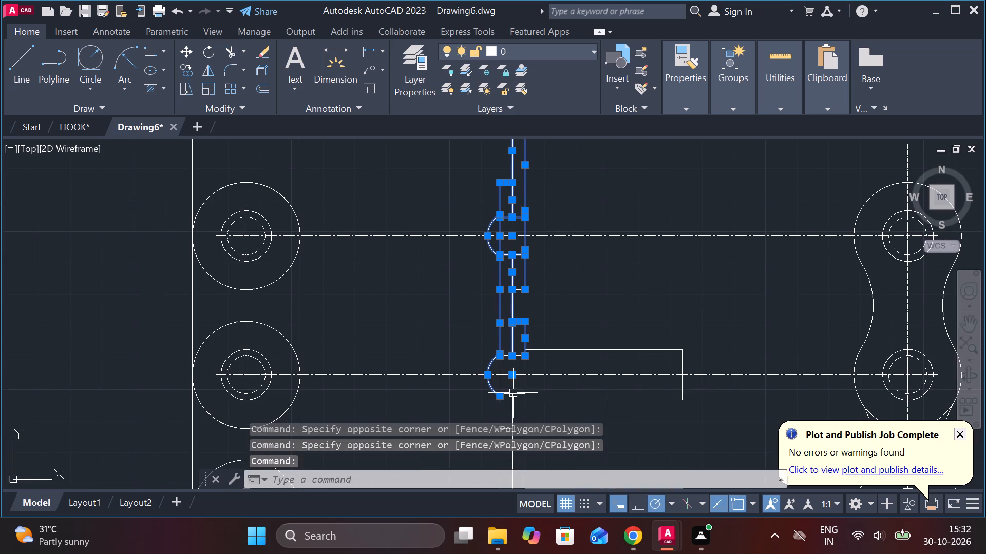
click(523, 400)
click(552, 347)
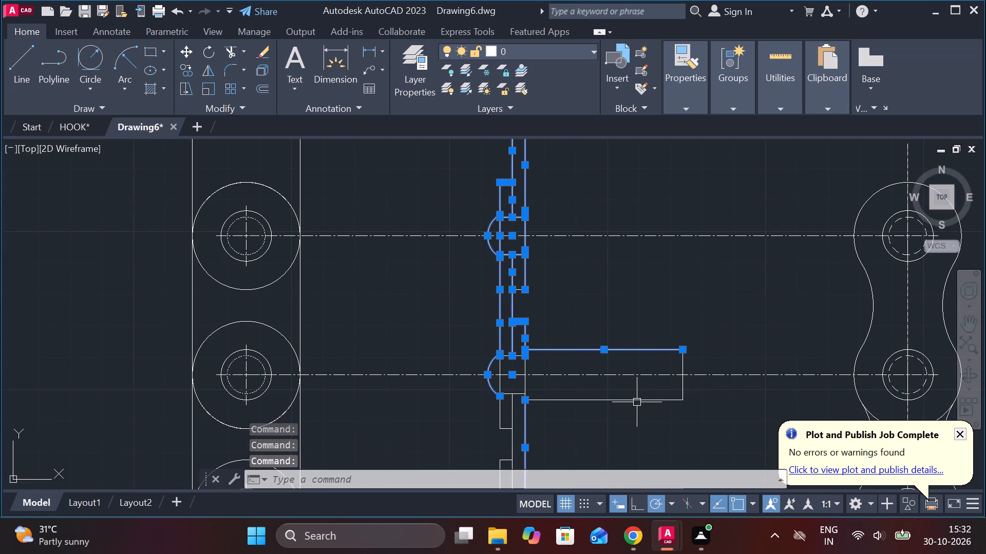
click(637, 402)
click(684, 366)
Add the second pin's edges and the plate sections between the second and third pins to the selection.
middle_drag(572, 408, 555, 365)
scroll(499, 352, up, 1)
click(543, 394)
click(439, 368)
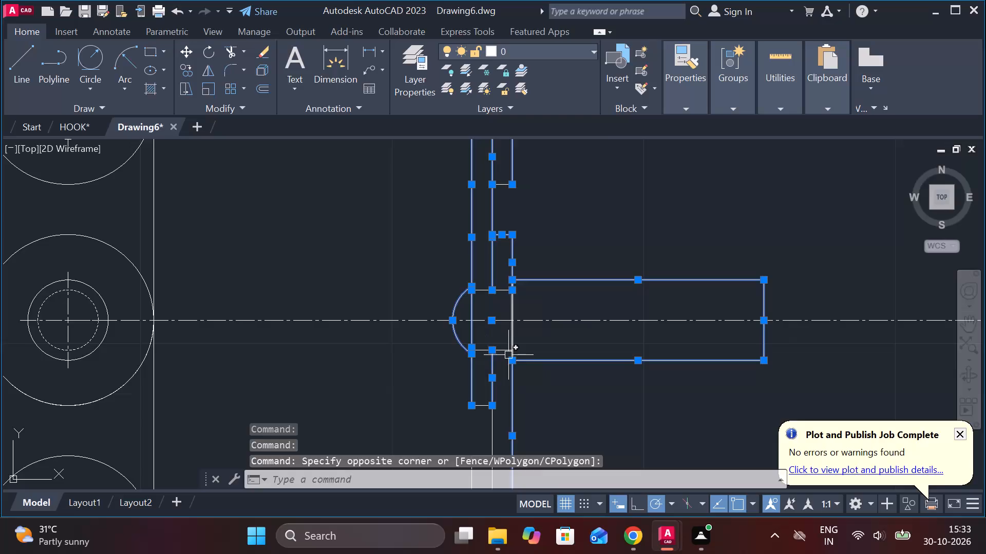
click(508, 350)
click(508, 342)
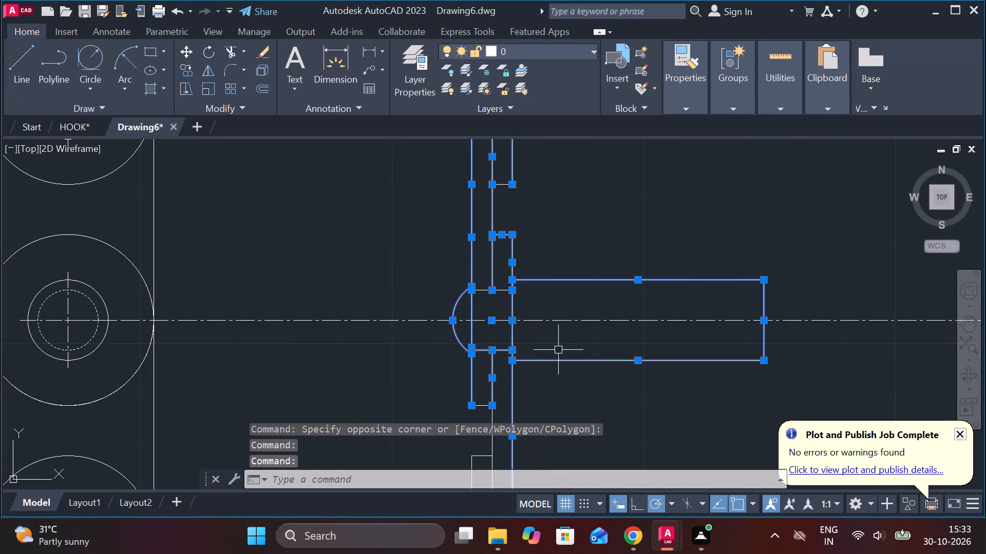
click(500, 291)
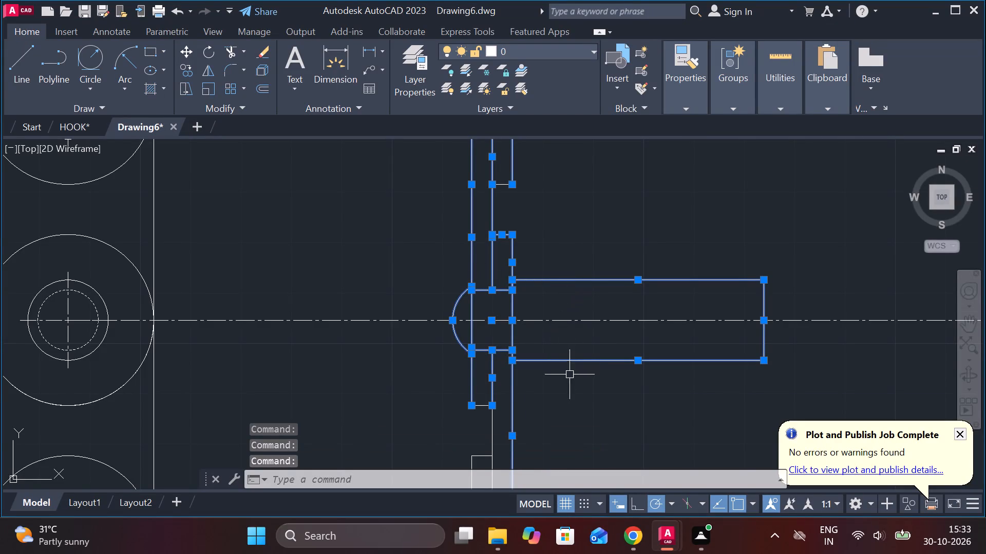
middle_drag(567, 379, 536, 293)
click(540, 386)
click(391, 323)
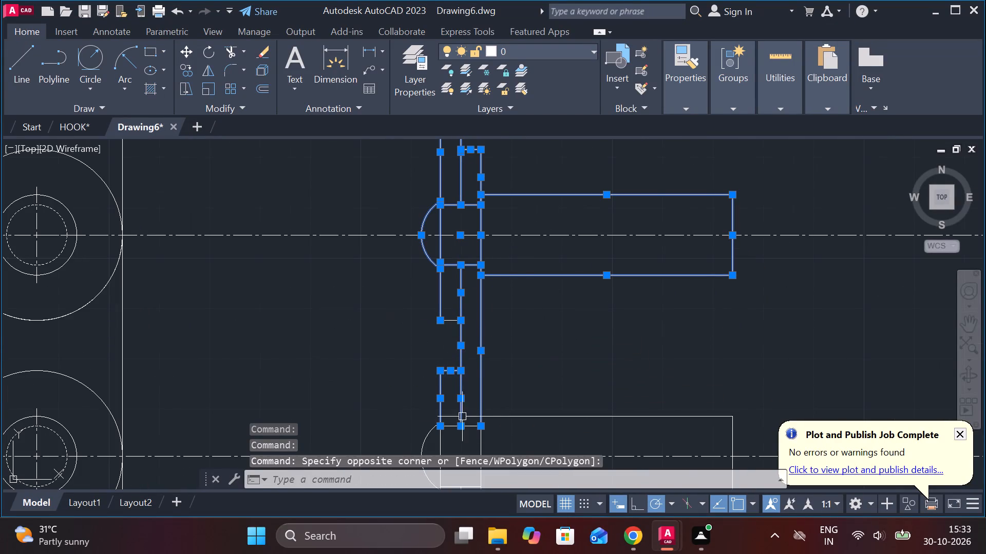
click(456, 319)
Remove the top, end and bottom edges of the long rectangle at the second pin from the selection.
middle_drag(575, 331, 546, 314)
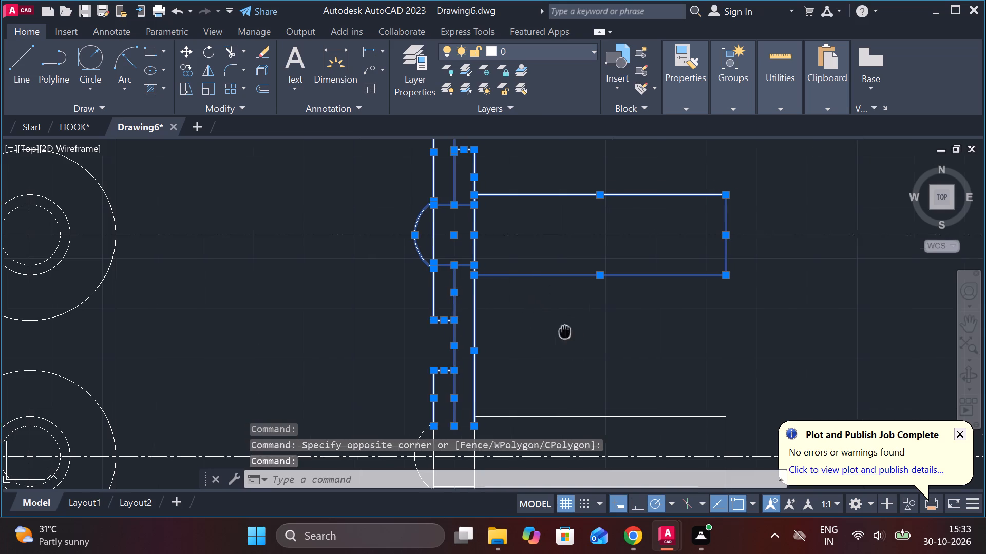
middle_drag(546, 314, 529, 168)
scroll(544, 258, down, 2)
scroll(525, 258, up, 2)
scroll(562, 255, down, 3)
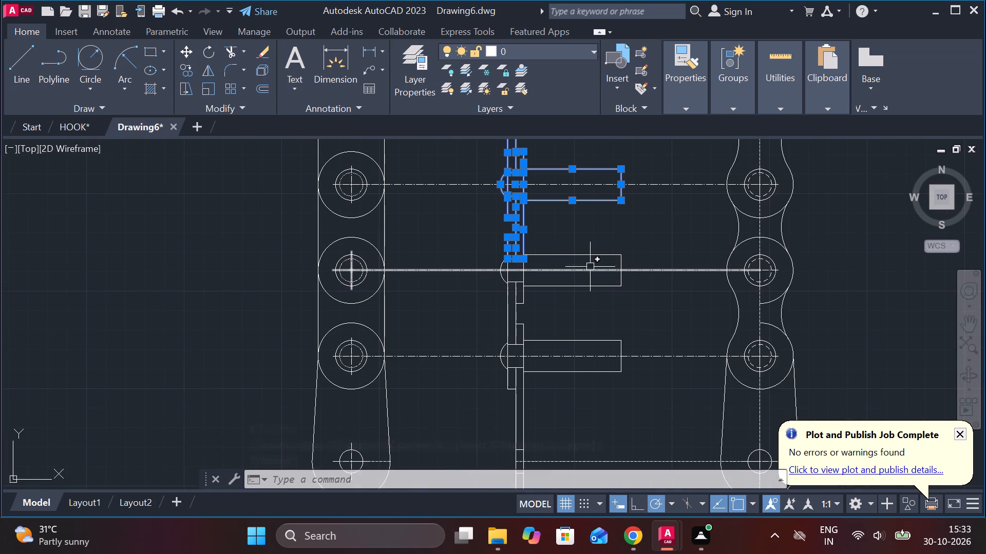
middle_drag(591, 204, 591, 205)
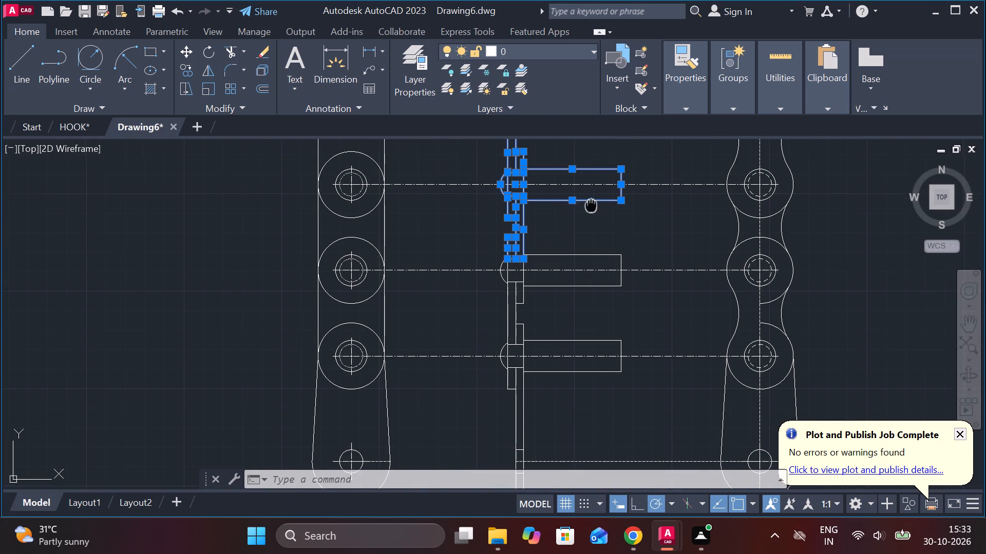
middle_drag(591, 205, 521, 316)
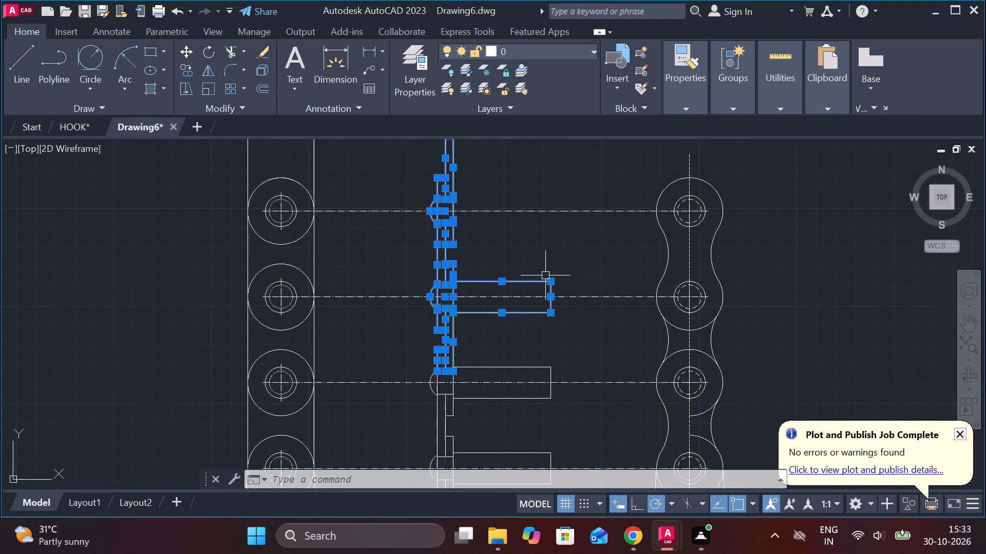
shift+click(538, 279)
shift+click(551, 285)
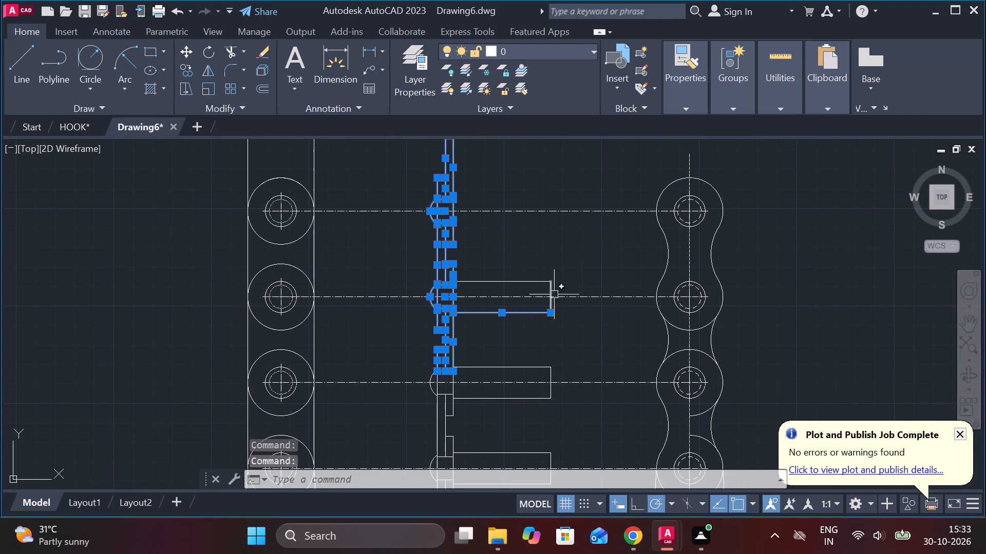
shift+click(520, 310)
Add the third pin's rounded head and its outer, inner, top and bottom edges to the side-view selection.
scroll(457, 333, up, 2)
middle_drag(454, 350, 473, 291)
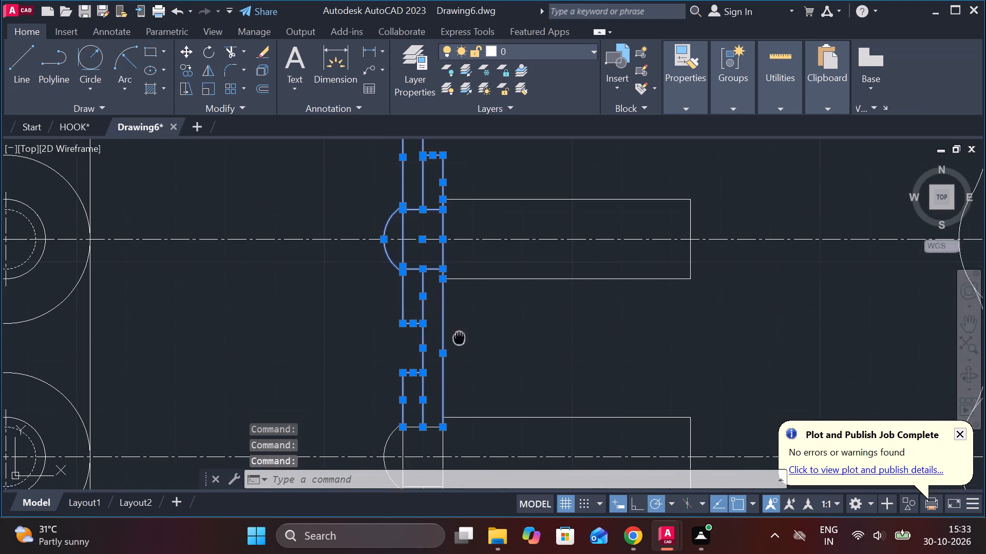
middle_drag(473, 291, 505, 179)
click(433, 270)
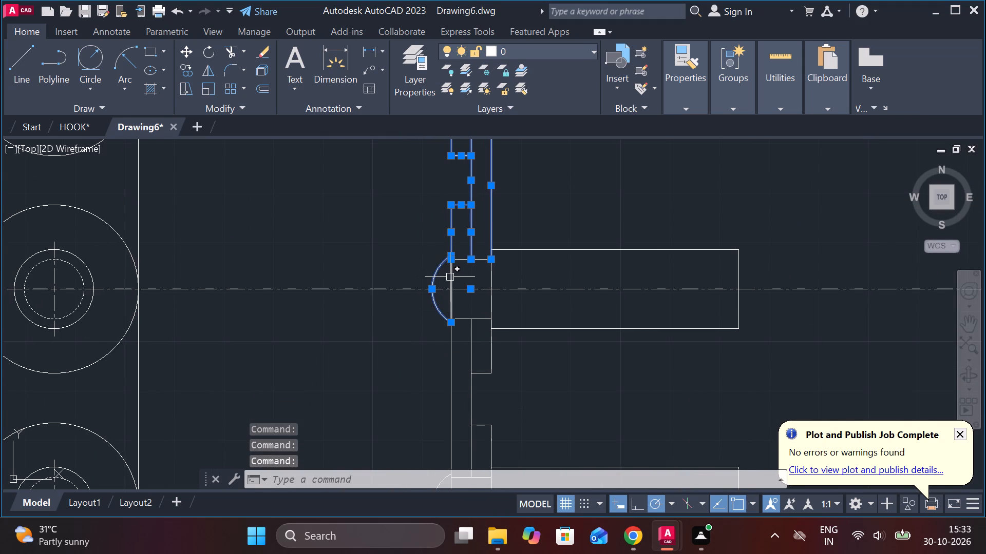
click(450, 276)
click(460, 261)
click(478, 259)
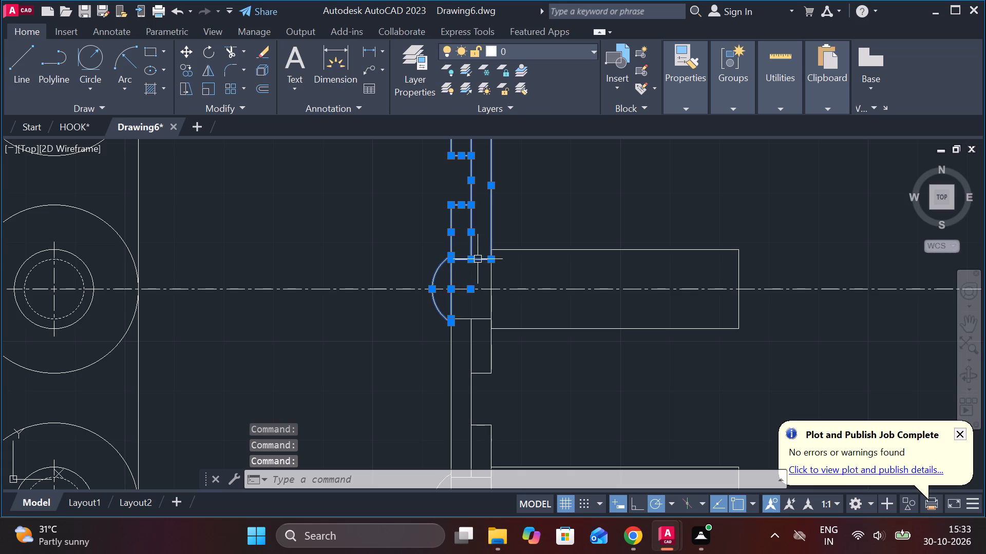
scroll(483, 259, up, 2)
click(476, 258)
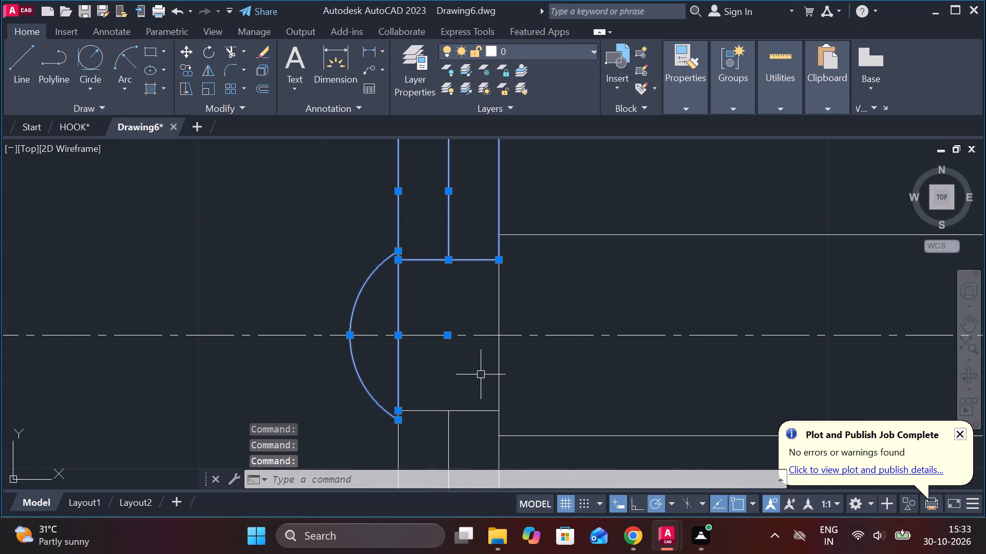
click(467, 414)
scroll(490, 387, down, 1)
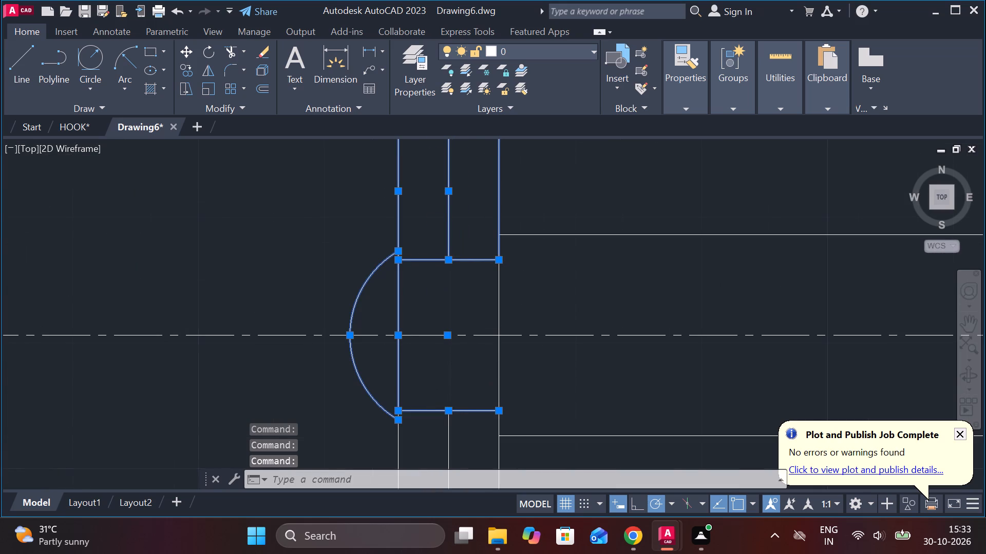
scroll(490, 387, down, 1)
click(490, 362)
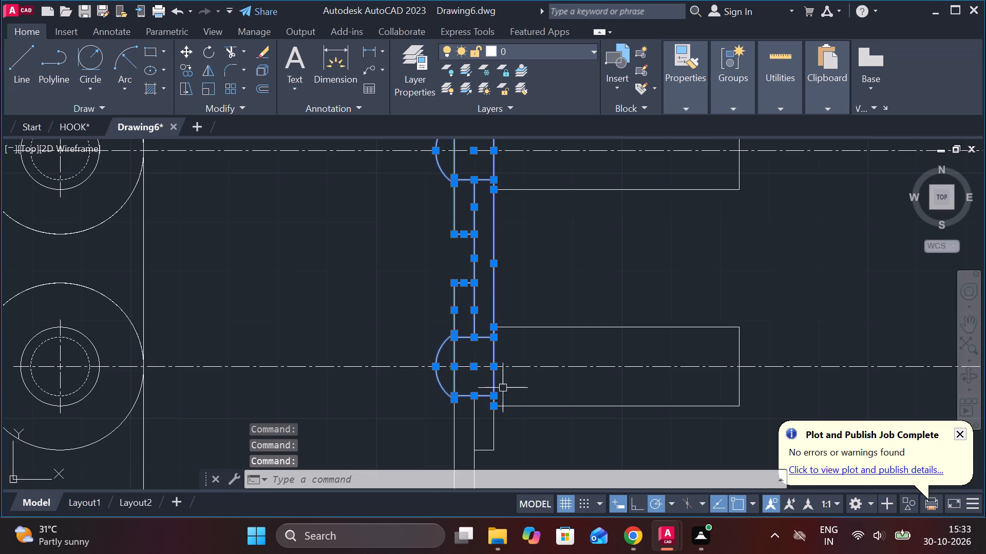
Add the plate sections between the third and fourth pins to the selection.
middle_drag(503, 390, 493, 287)
click(492, 348)
click(404, 324)
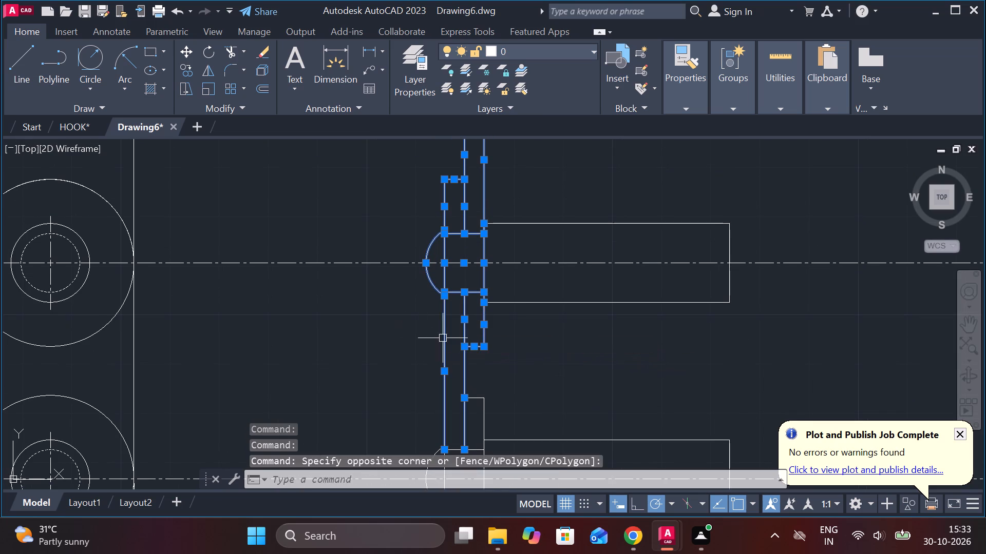
middle_drag(458, 352, 433, 236)
drag(481, 300, 459, 290)
click(374, 265)
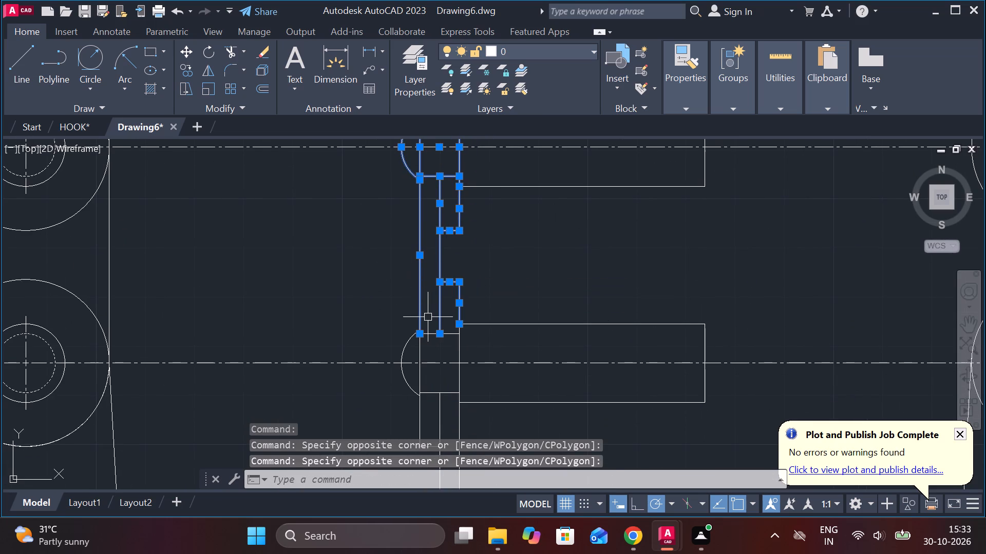
Add the fourth pin's rounded head, top and outer edges, and the plate edges below it to the selection.
click(413, 339)
scroll(441, 332, up, 2)
click(451, 339)
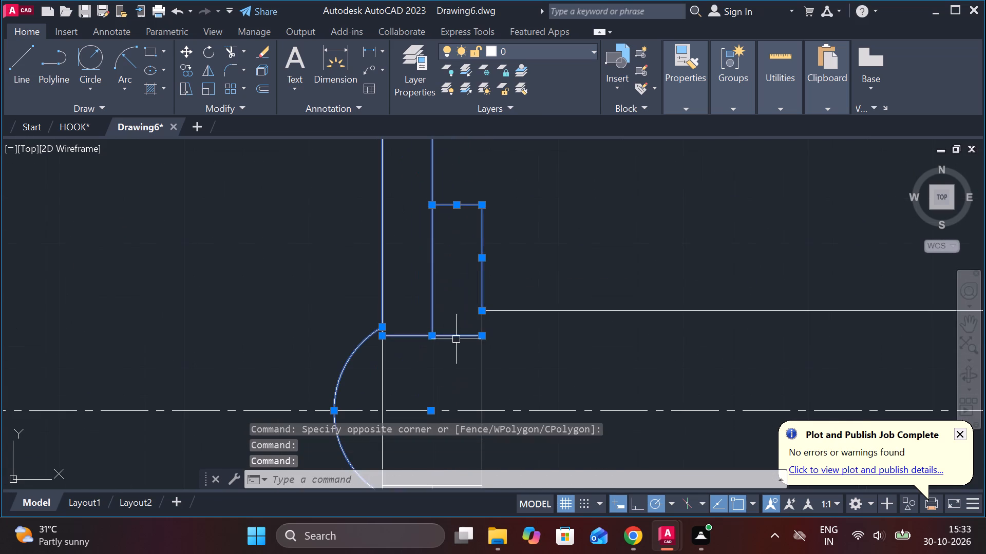
scroll(457, 344, down, 2)
middle_drag(465, 358, 498, 223)
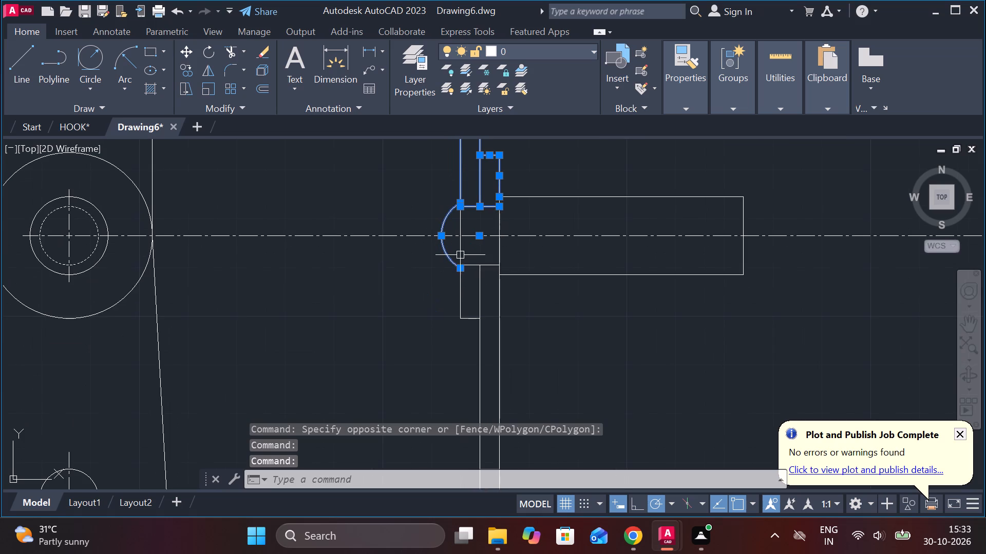
click(459, 253)
click(515, 327)
click(428, 286)
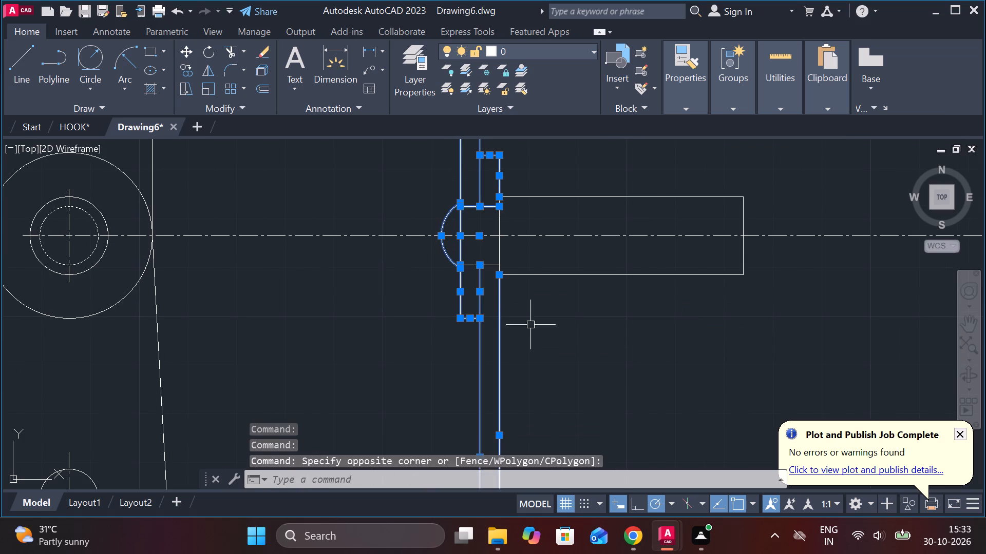
Add the two short hole lines near the lower end of the bottom plate to the selection.
scroll(551, 325, down, 2)
scroll(559, 359, up, 2)
middle_drag(552, 362, 517, 232)
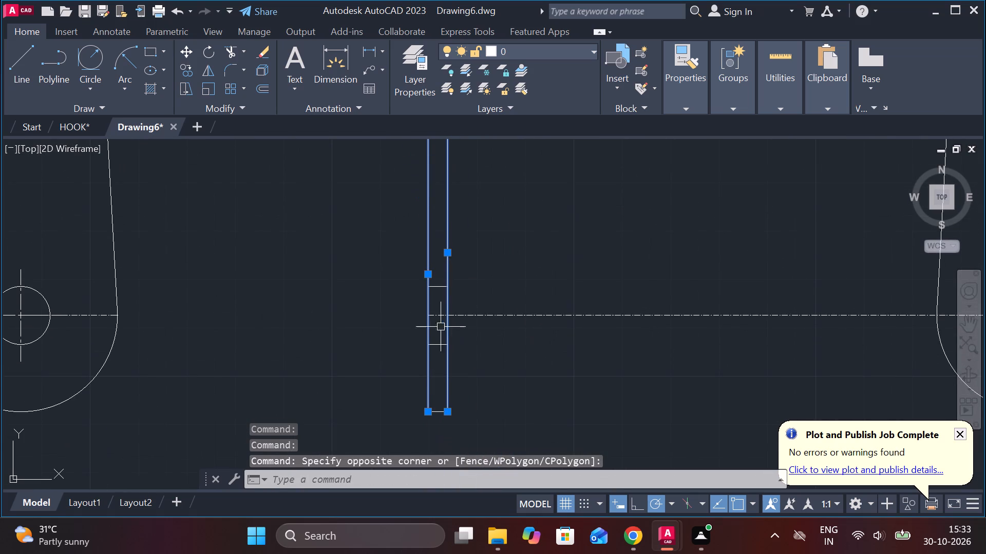
click(437, 290)
click(443, 346)
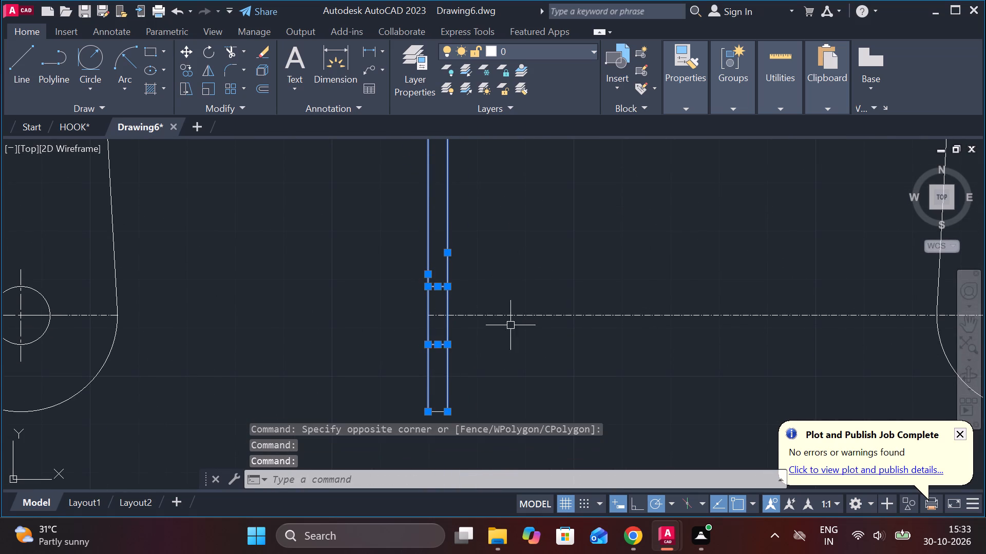
Mirror the selected plates and pin heads about a vertical line through the midpoint of the second pin's rectangle, keeping the source objects.
scroll(566, 240, down, 3)
middle_drag(596, 231, 517, 363)
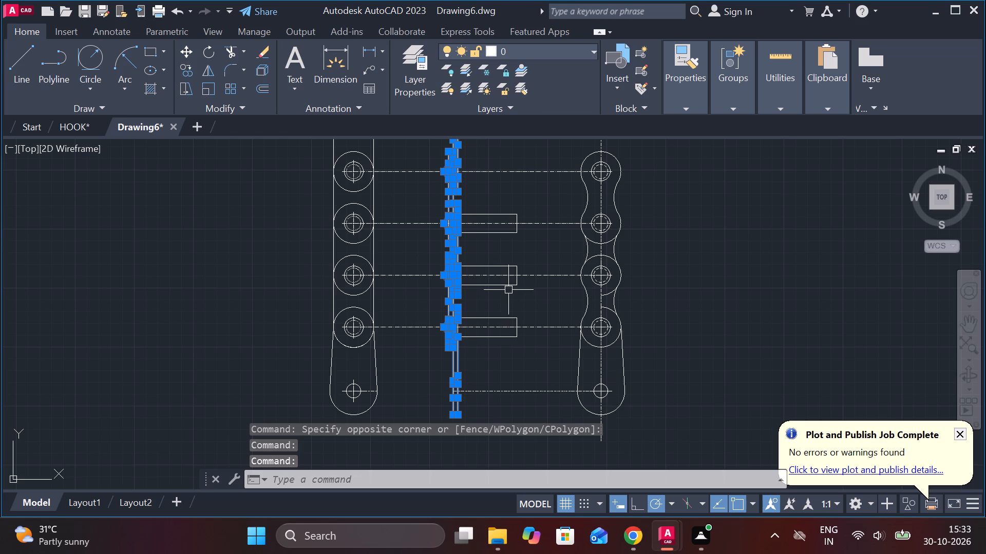
text(MI)
key(Return)
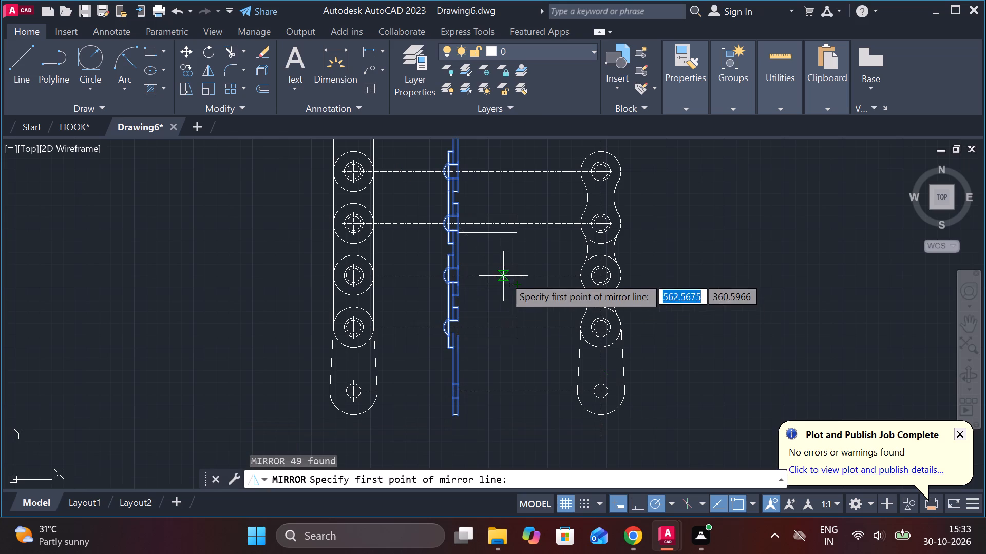
click(485, 223)
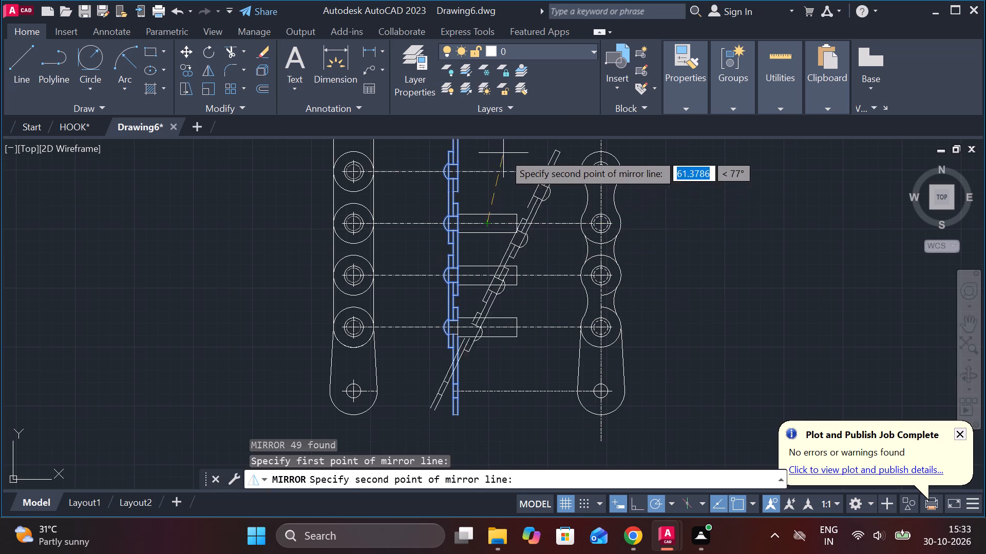
click(477, 154)
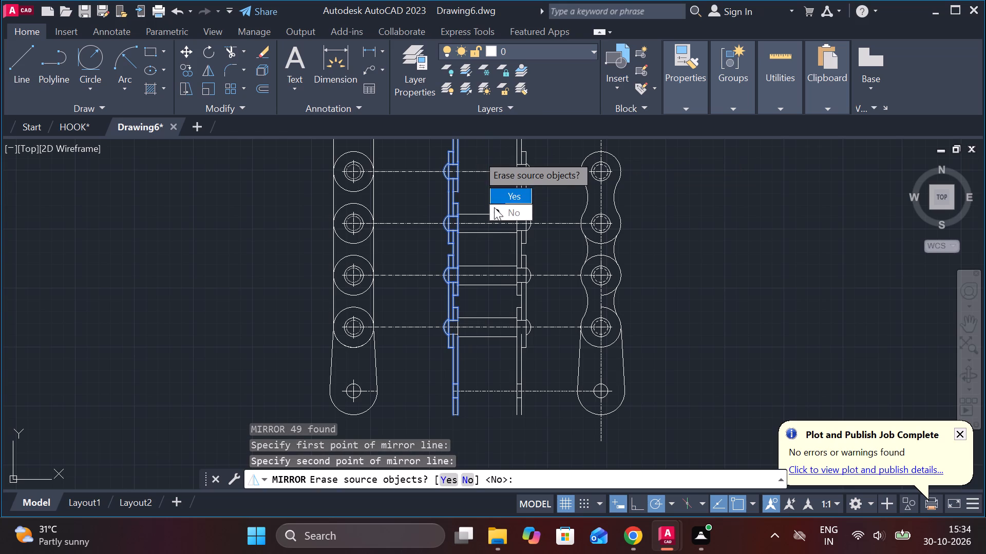
drag(507, 211, 477, 154)
Draw a horizontal line about 4.4 long for the mirrored fourth pin's bottom edge and trim its overshoot at the outer plate edge.
scroll(522, 362, up, 2)
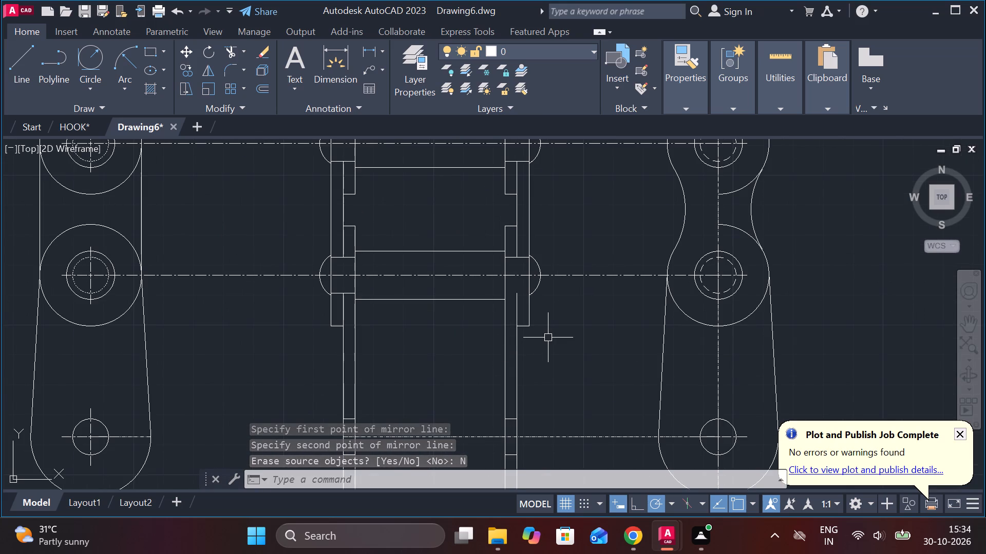
key(l)
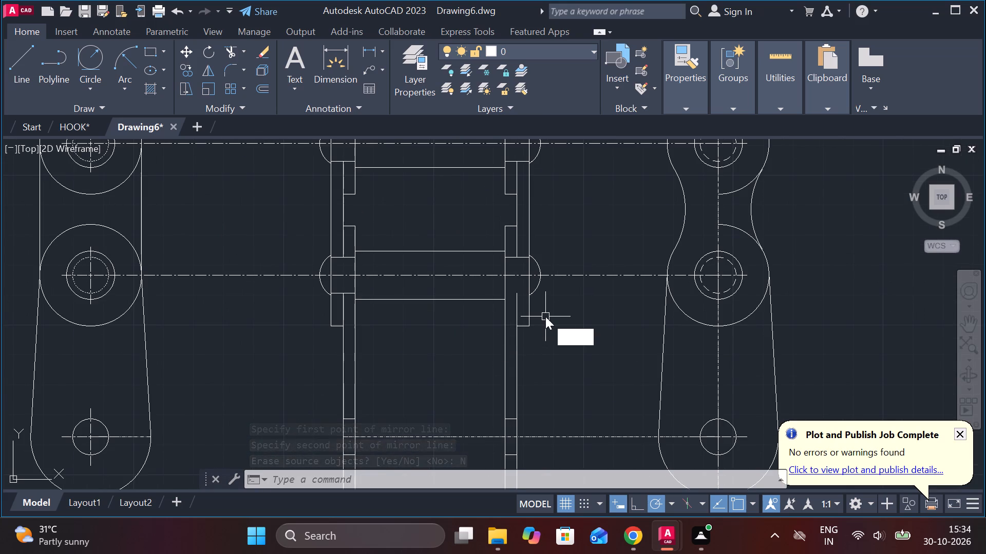
key(Return)
scroll(509, 296, up, 3)
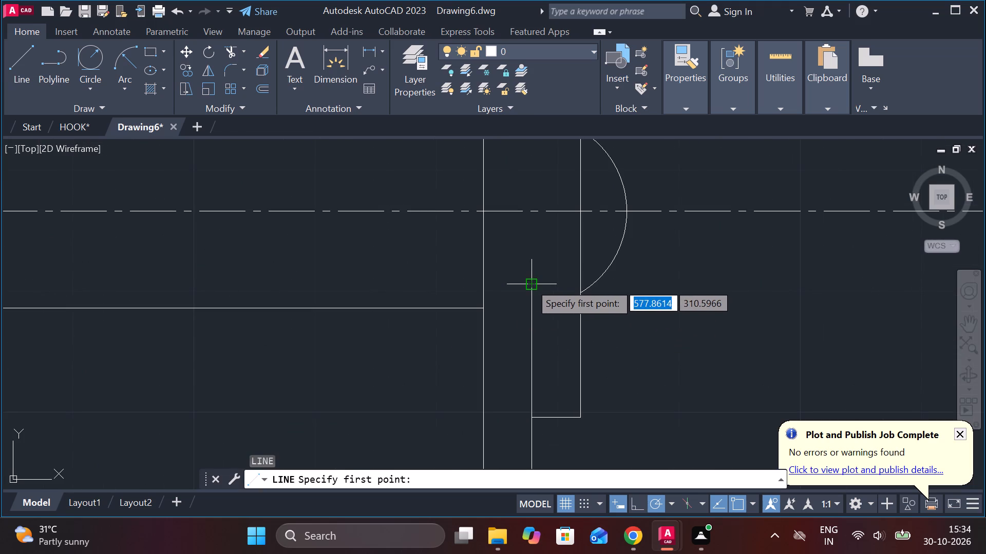
click(529, 283)
scroll(584, 281, up, 2)
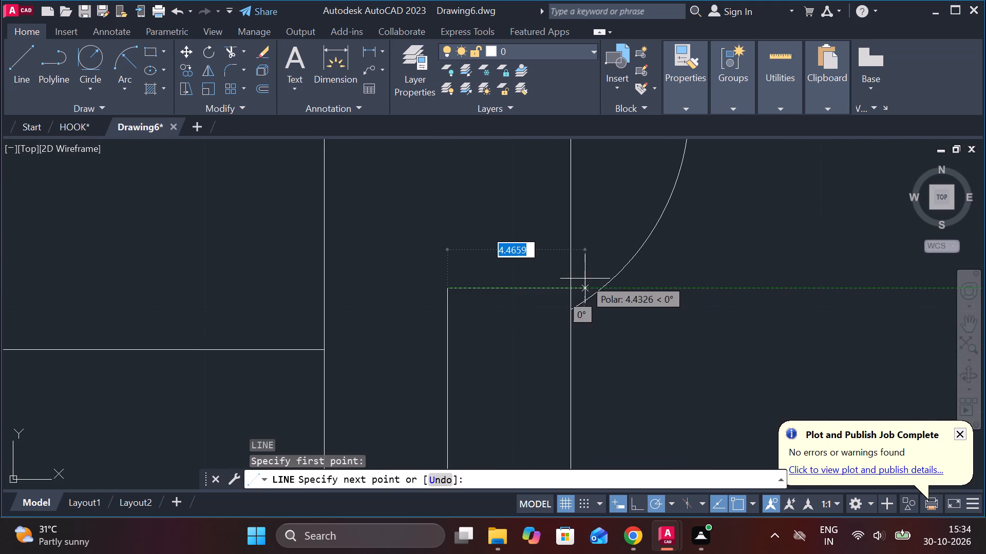
click(585, 279)
key(Escape)
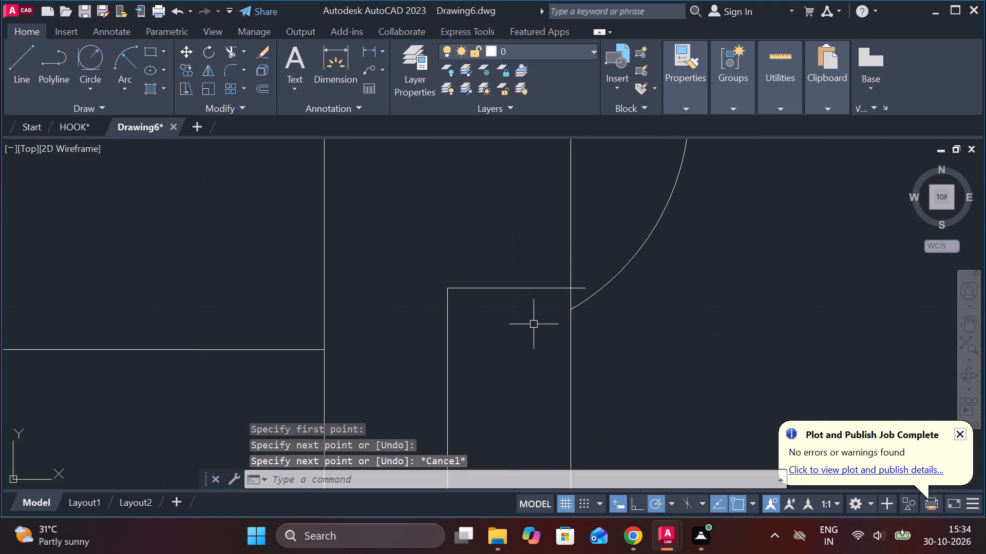
text(TR)
key(space)
click(575, 292)
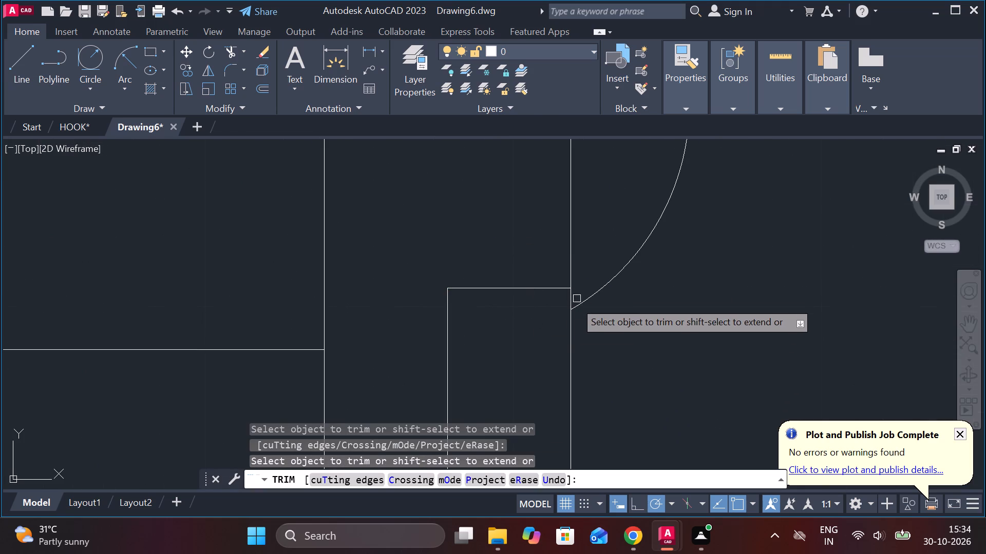
key(Escape)
Extend the mirrored fourth pin's bottom edge to the inner plate edge.
text(EX)
key(space)
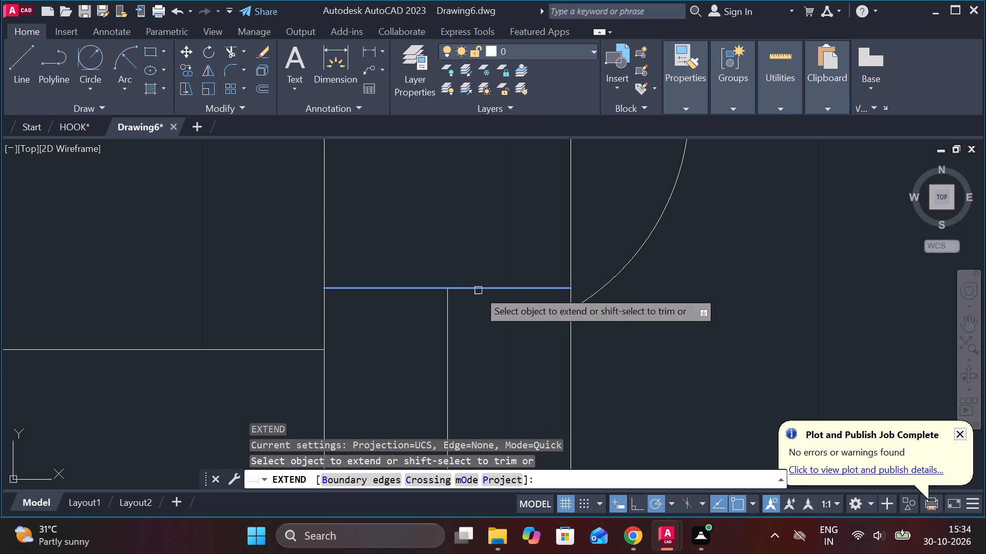
click(478, 290)
scroll(483, 289, down, 4)
scroll(554, 315, down, 3)
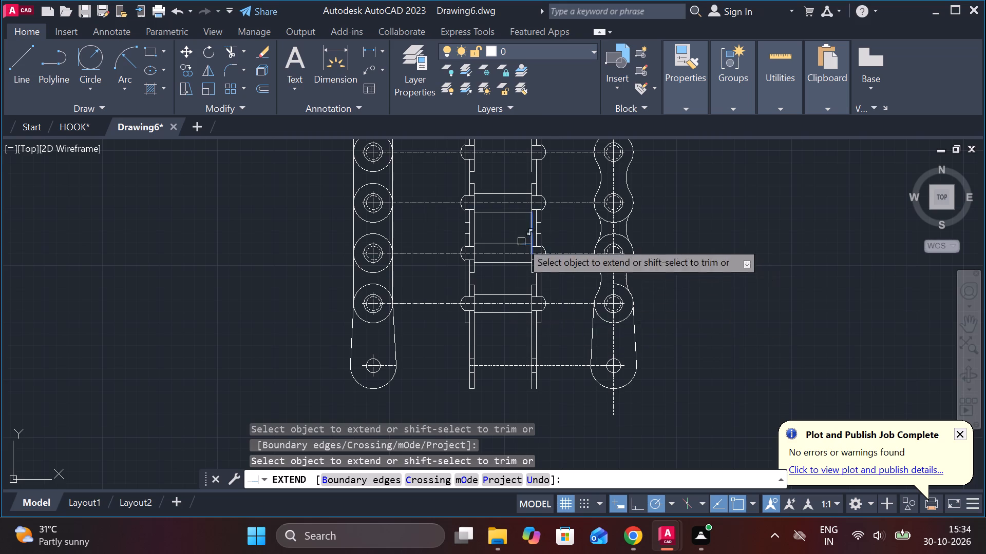
scroll(495, 300, up, 3)
scroll(551, 303, down, 4)
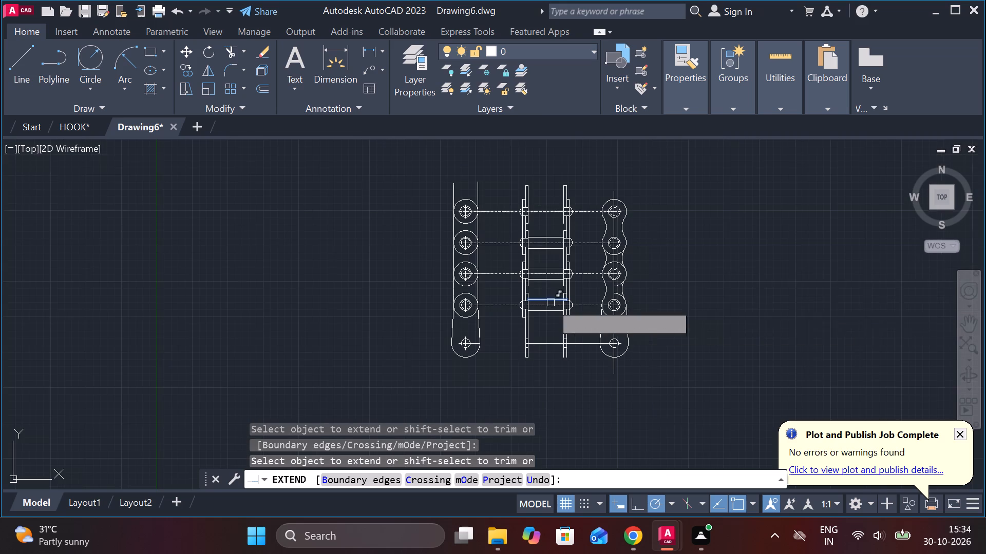
scroll(544, 228, up, 2)
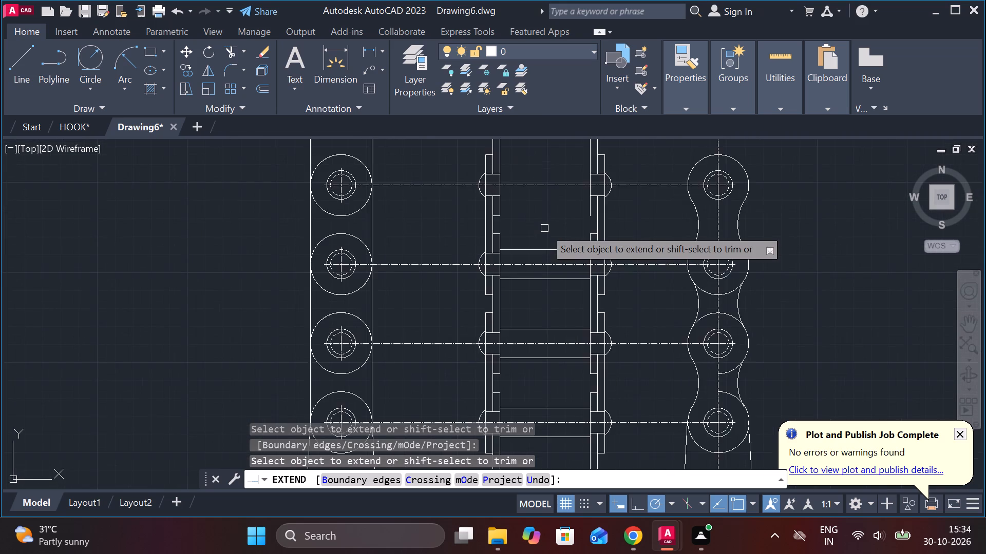
scroll(544, 228, up, 2)
key(Escape)
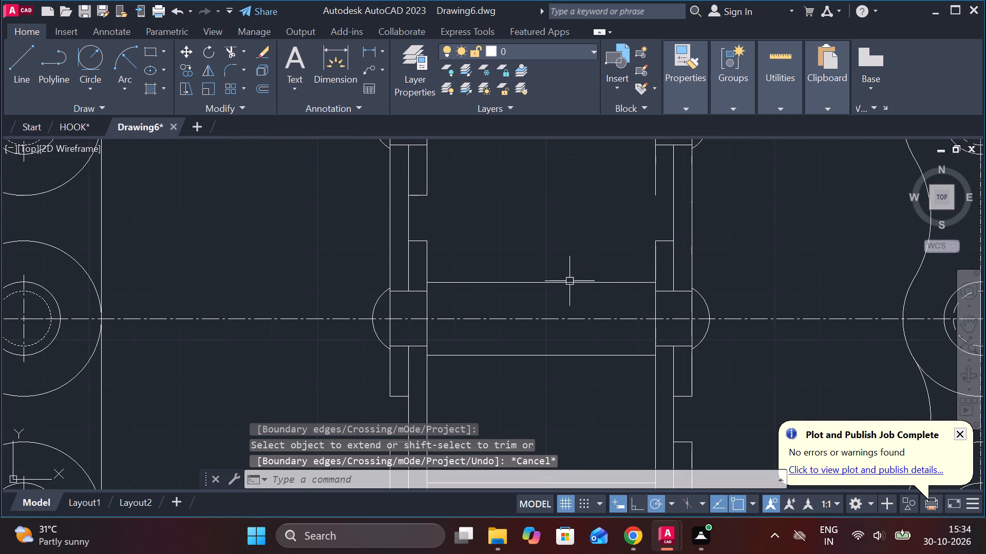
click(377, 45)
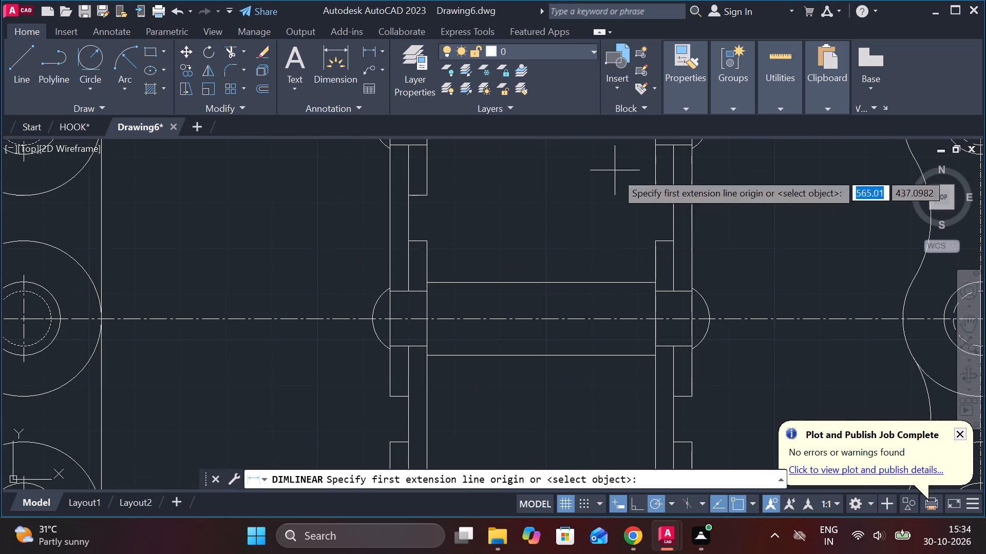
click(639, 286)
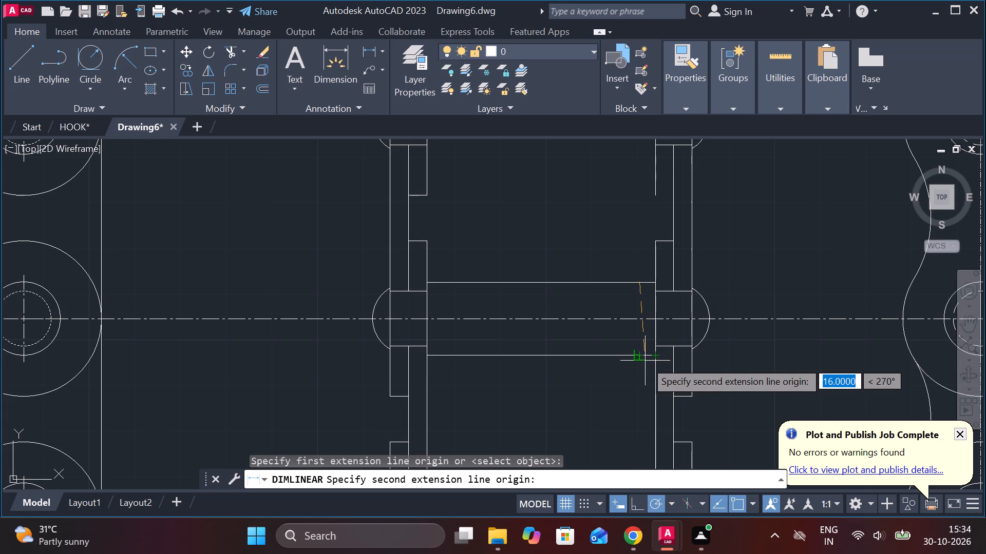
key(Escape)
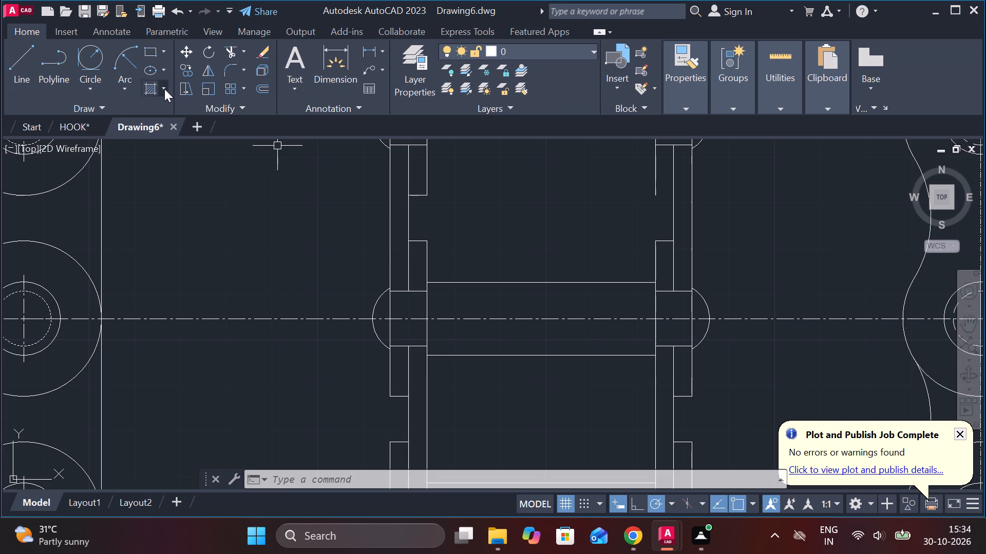
Hatch the unmirrored top and middle inner plates in the side view using ANSI31 at scale 0.6 and angle 0.
click(148, 87)
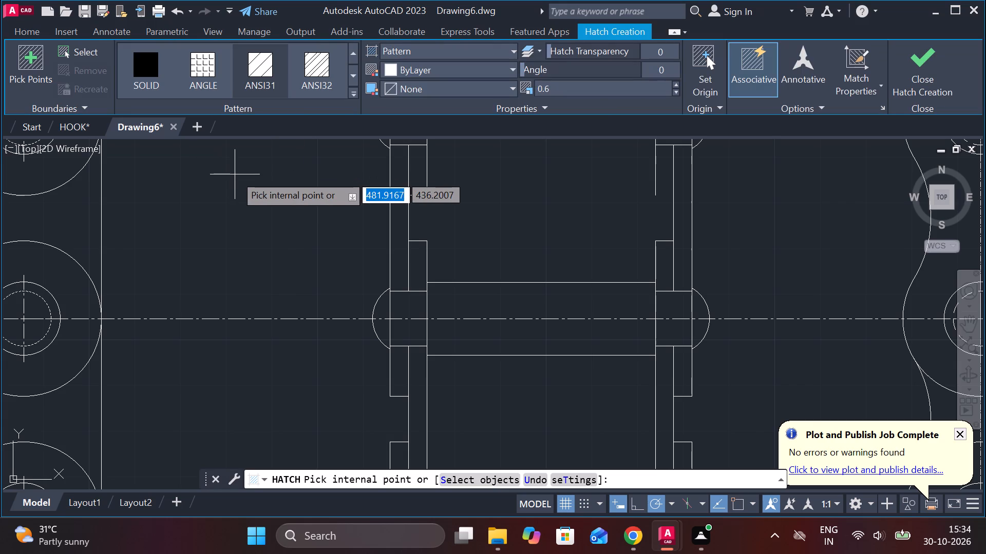
click(251, 65)
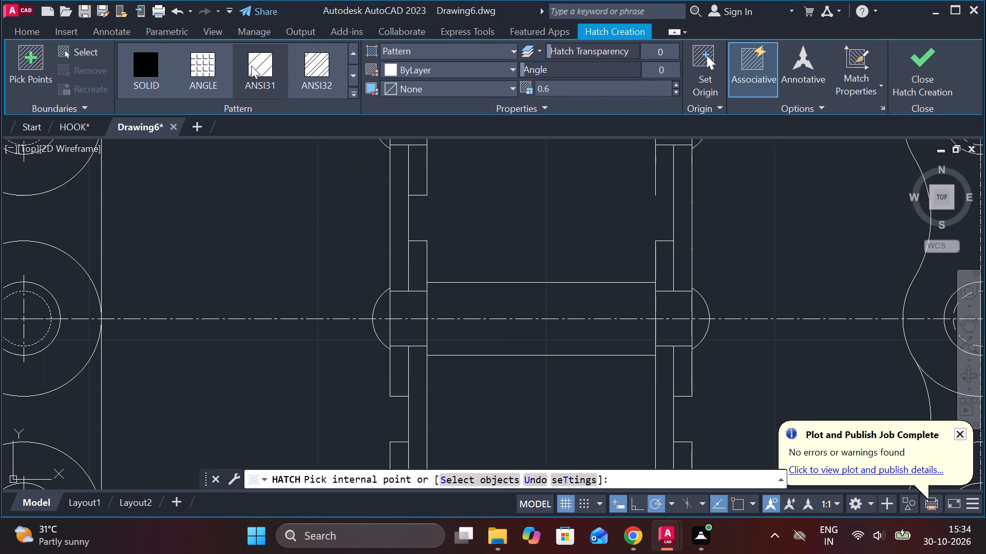
scroll(559, 183, down, 1)
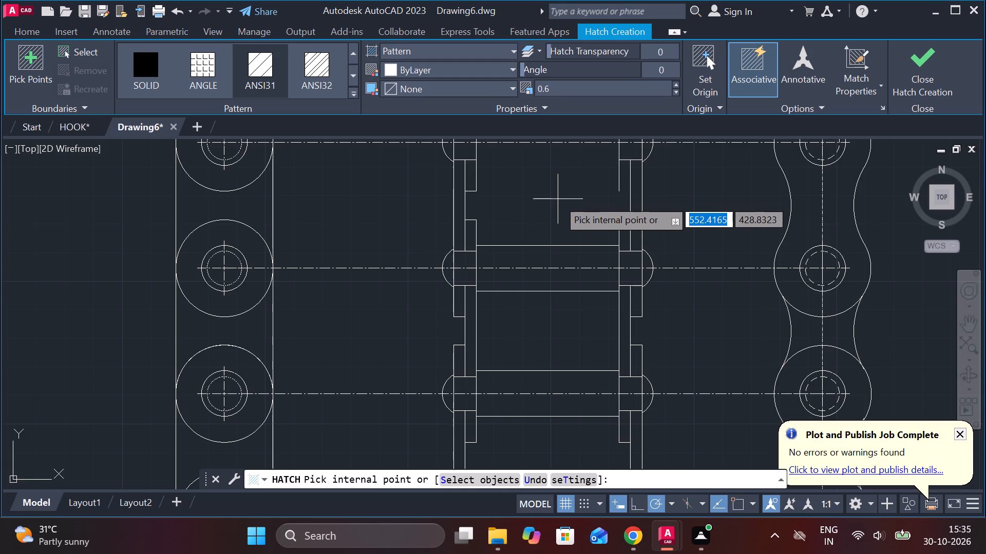
scroll(524, 264, down, 2)
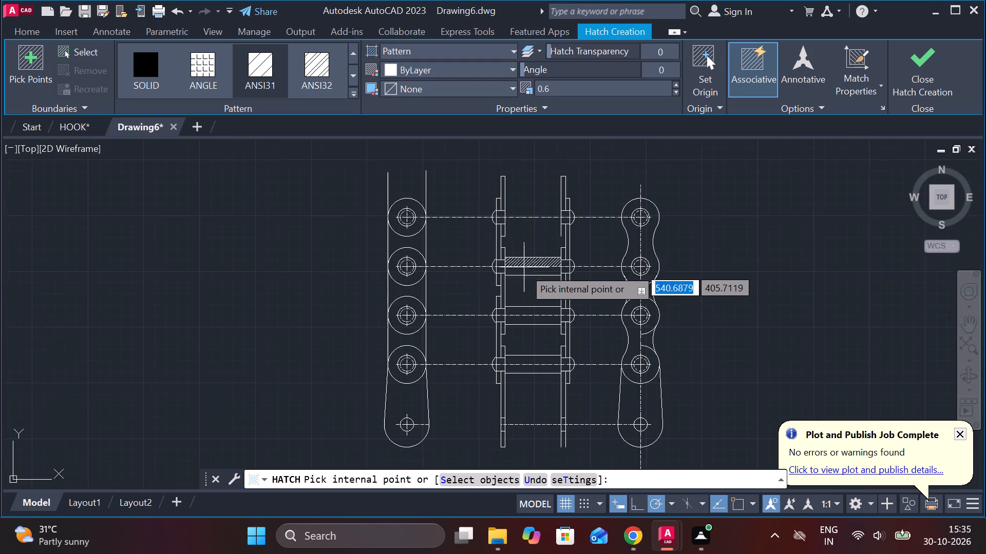
scroll(504, 195, up, 3)
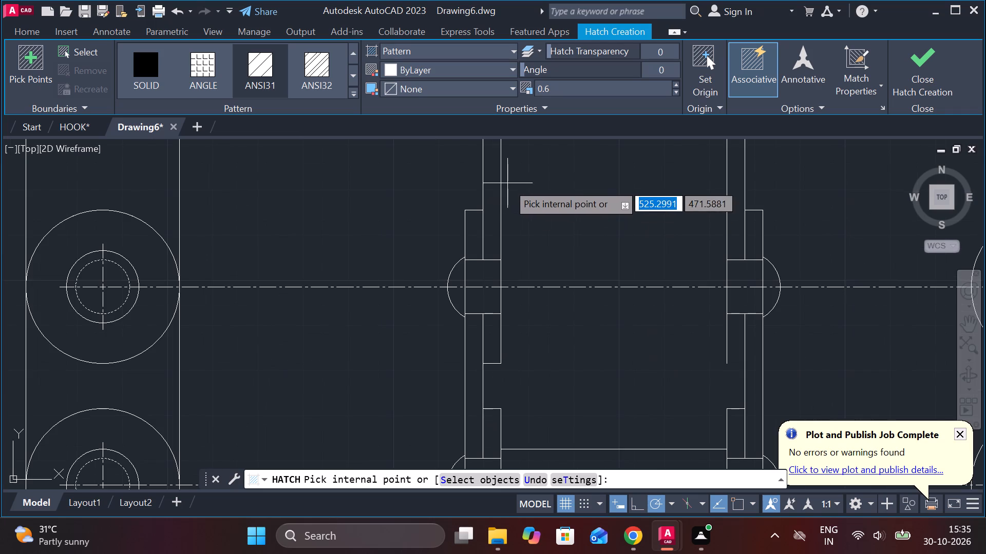
click(490, 175)
click(490, 332)
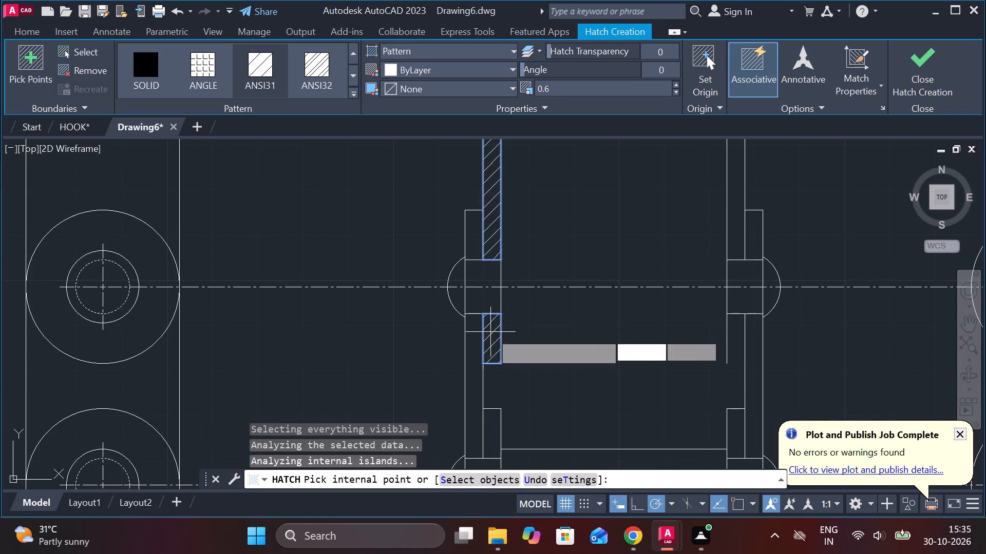
middle_drag(491, 337, 484, 218)
click(479, 318)
middle_drag(488, 311, 485, 311)
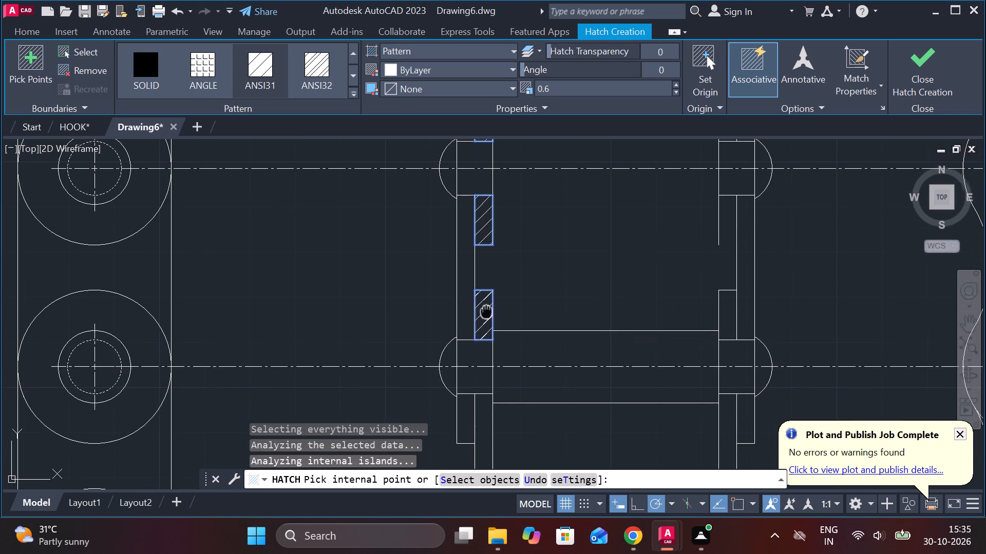
middle_drag(485, 311, 498, 133)
click(494, 285)
middle_drag(495, 296, 498, 149)
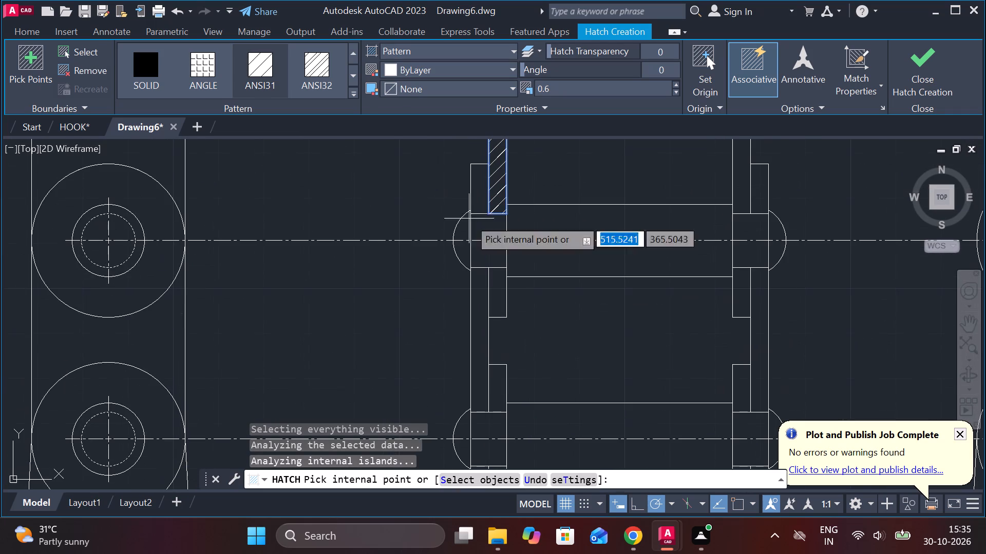
click(496, 302)
Hatch the bottom inner plate's three sections above the fourth pin, below it, and below the end hole, and finish the hatch.
click(495, 382)
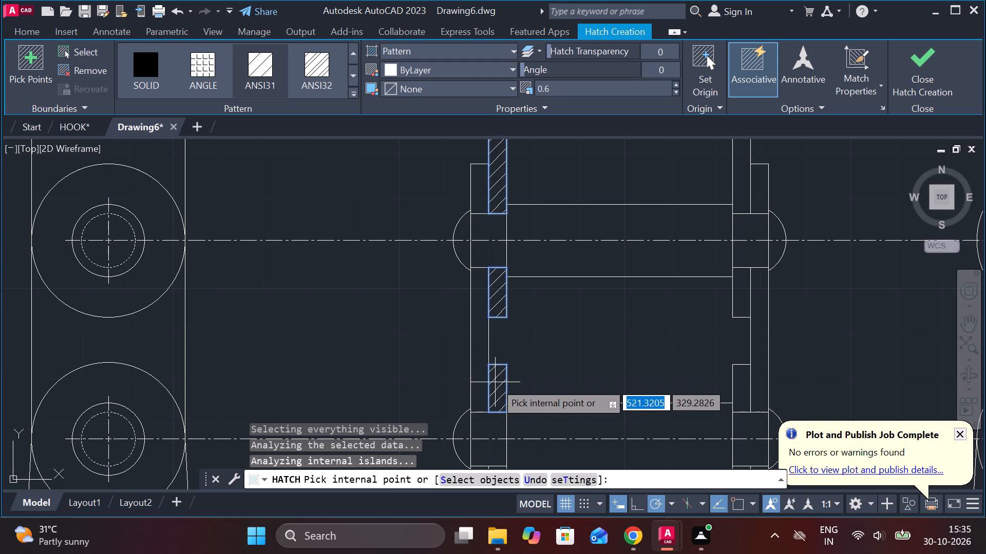
middle_drag(503, 380, 522, 195)
click(515, 366)
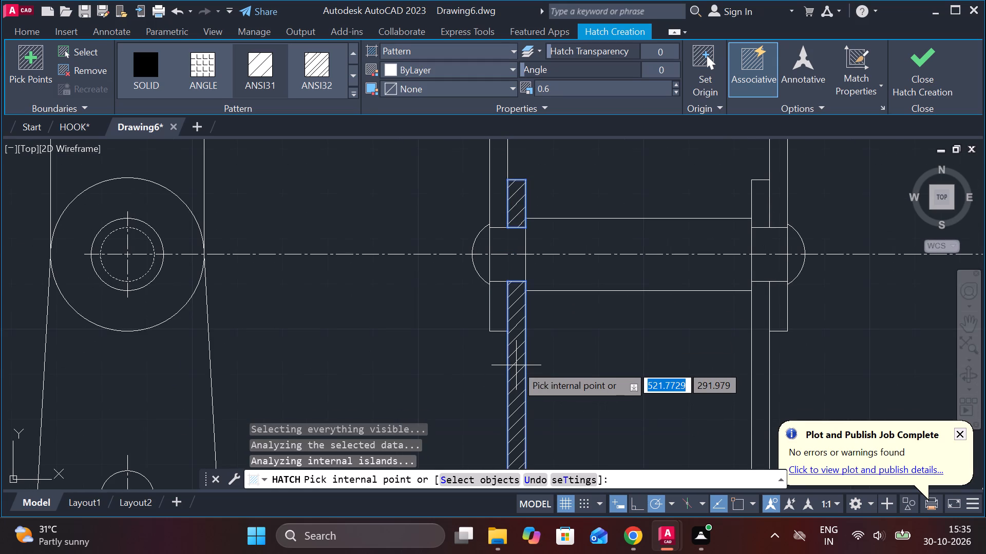
scroll(516, 365, down, 2)
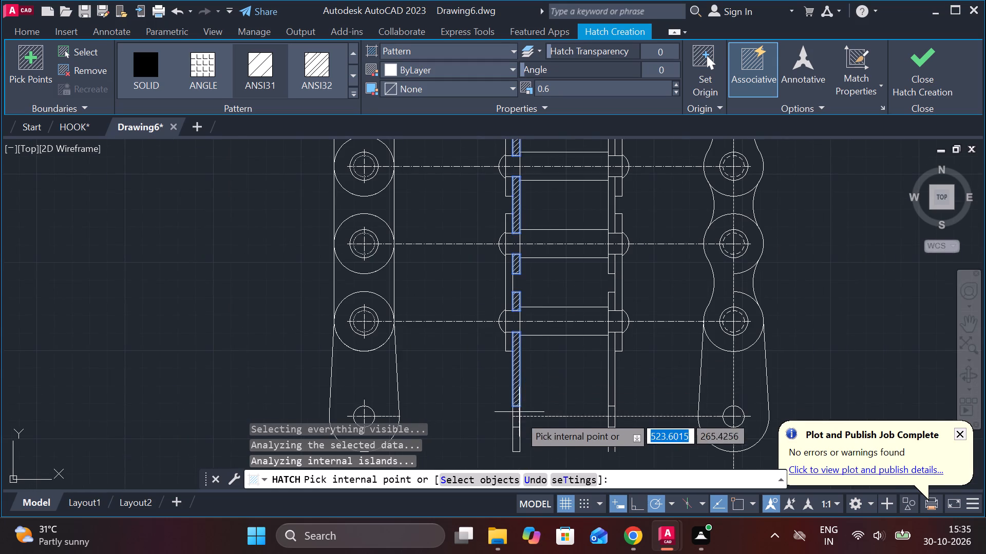
scroll(521, 425, up, 3)
click(500, 451)
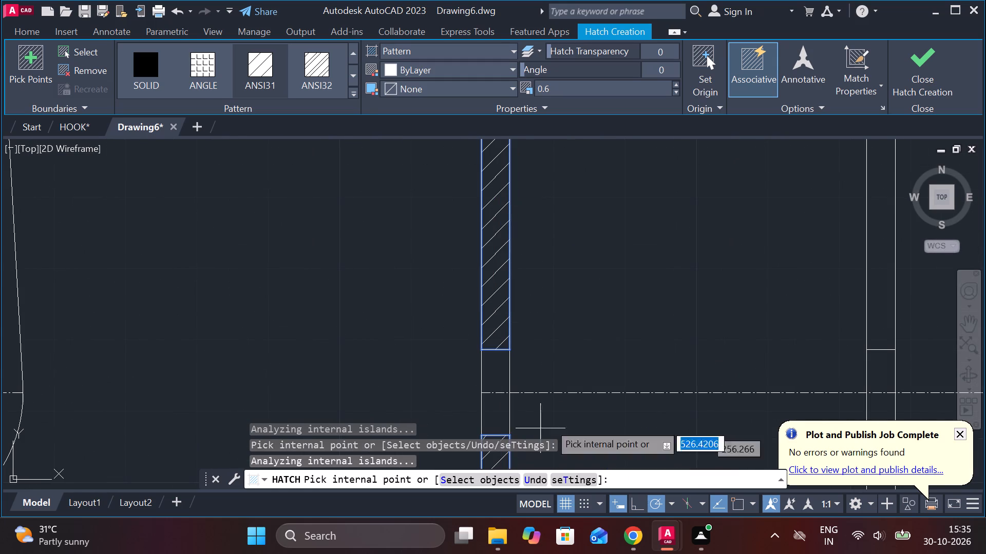
click(920, 71)
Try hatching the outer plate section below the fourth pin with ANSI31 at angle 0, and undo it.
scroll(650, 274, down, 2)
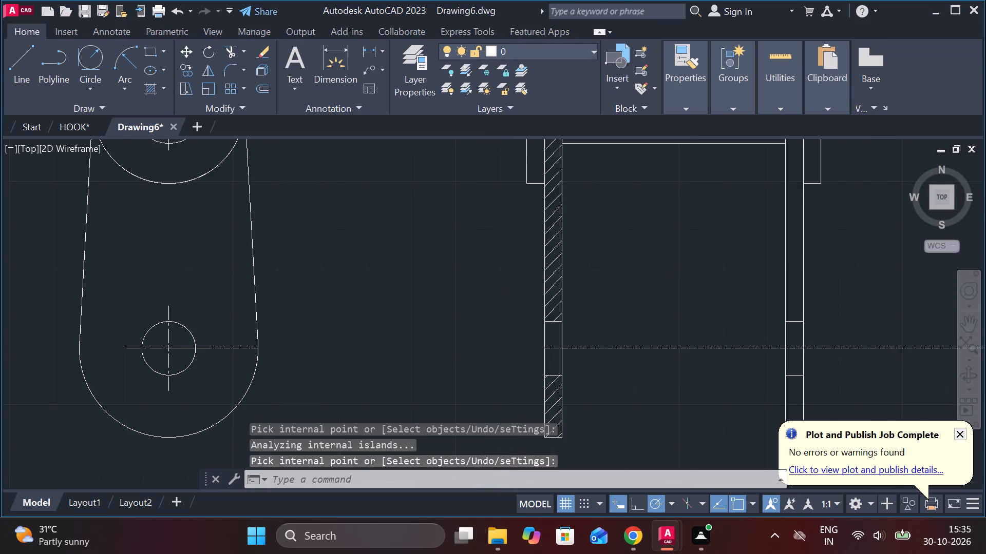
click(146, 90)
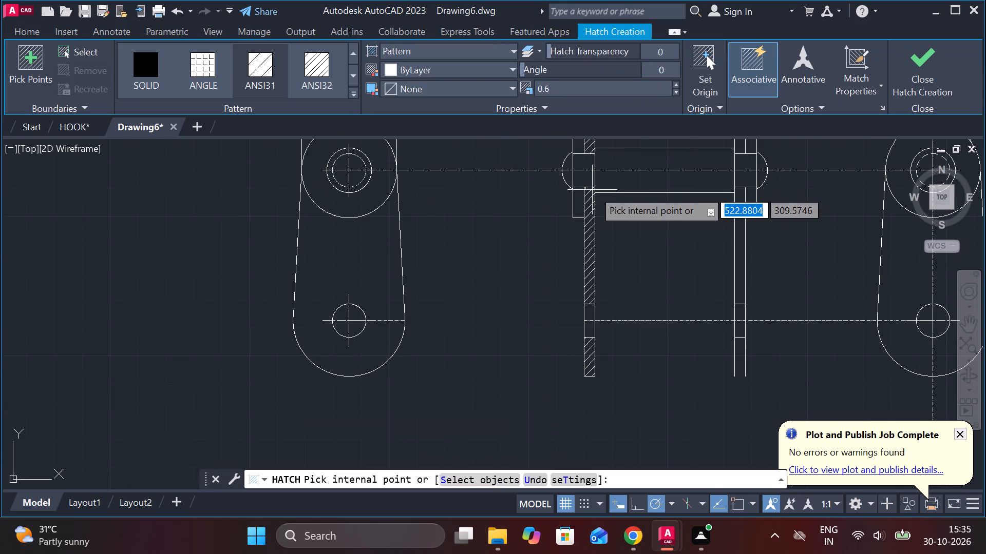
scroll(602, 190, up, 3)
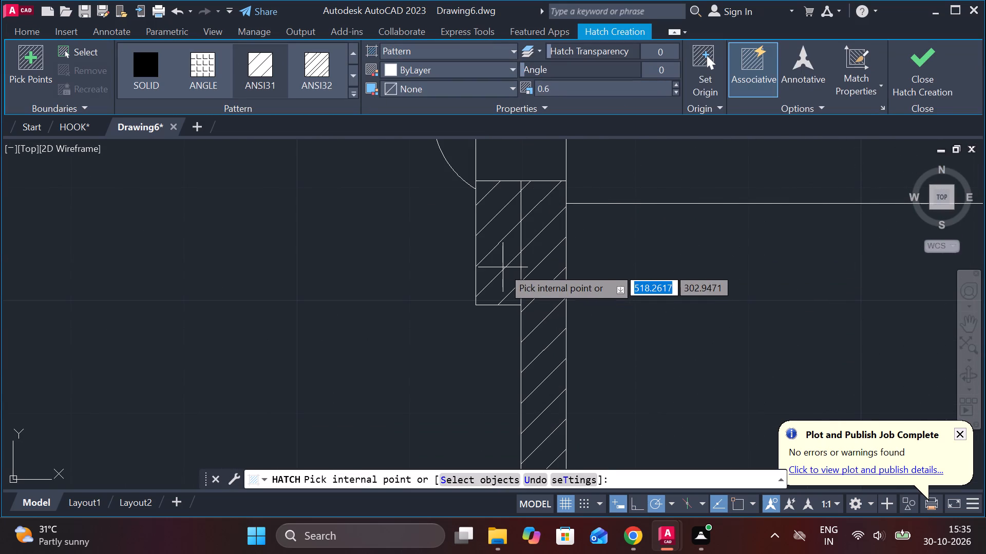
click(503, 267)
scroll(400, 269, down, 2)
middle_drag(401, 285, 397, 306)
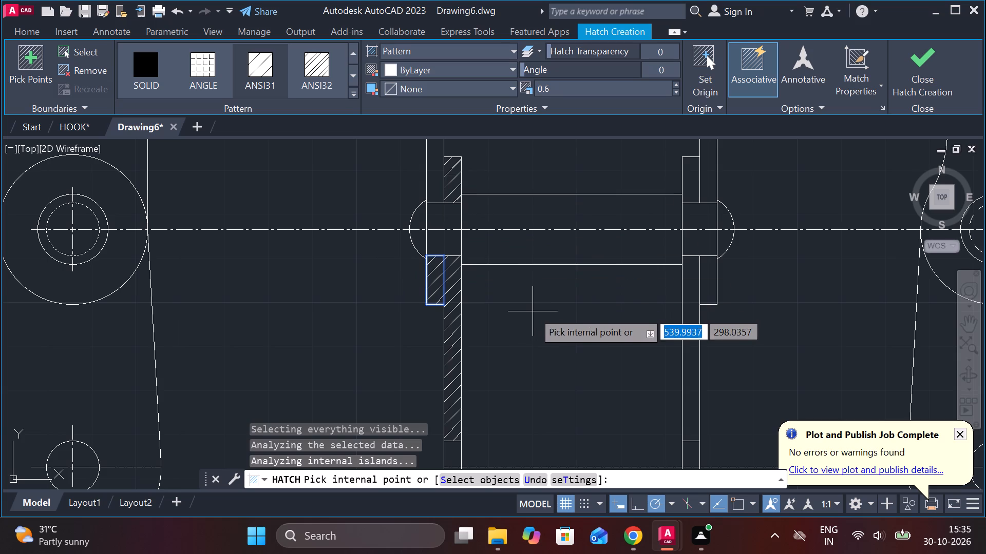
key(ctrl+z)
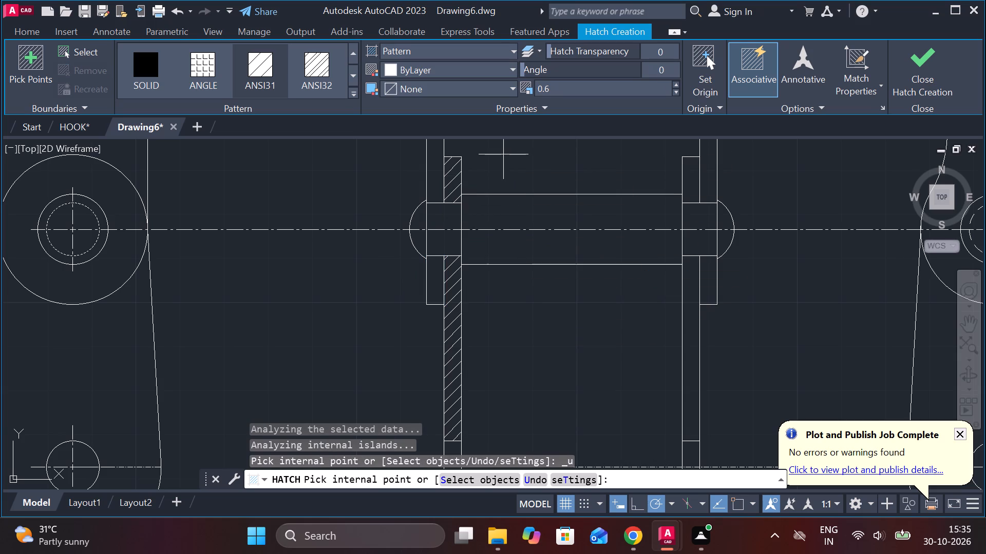
Hatch the lower outer plate's sections around the third and fourth pins using ANSI31 at angle 90 and scale 0.6.
click(667, 74)
text(90)
key(Return)
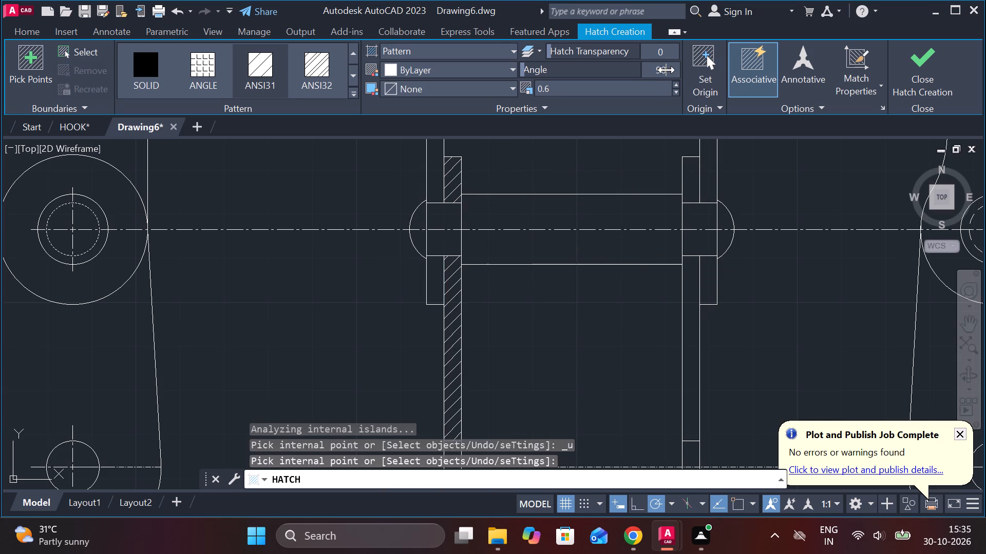
click(253, 64)
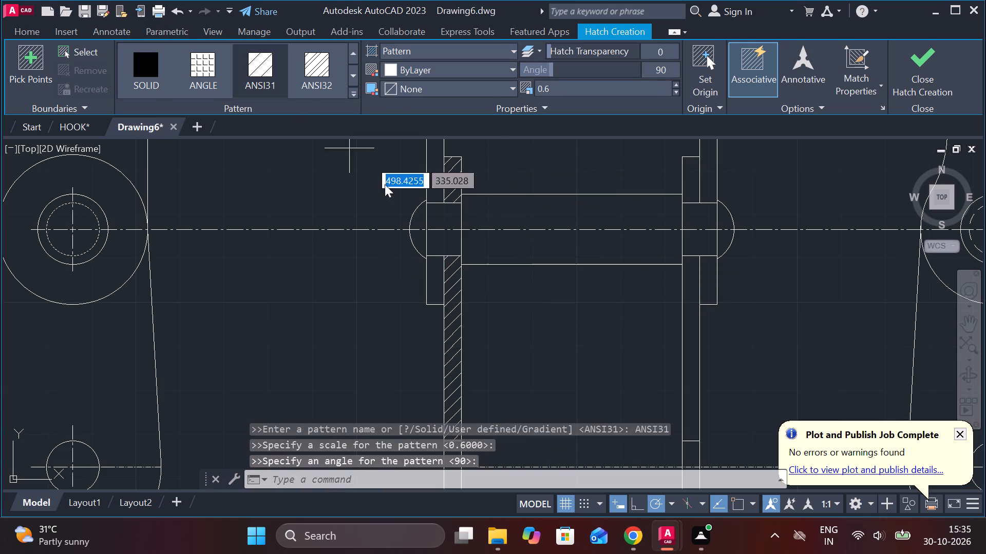
click(429, 279)
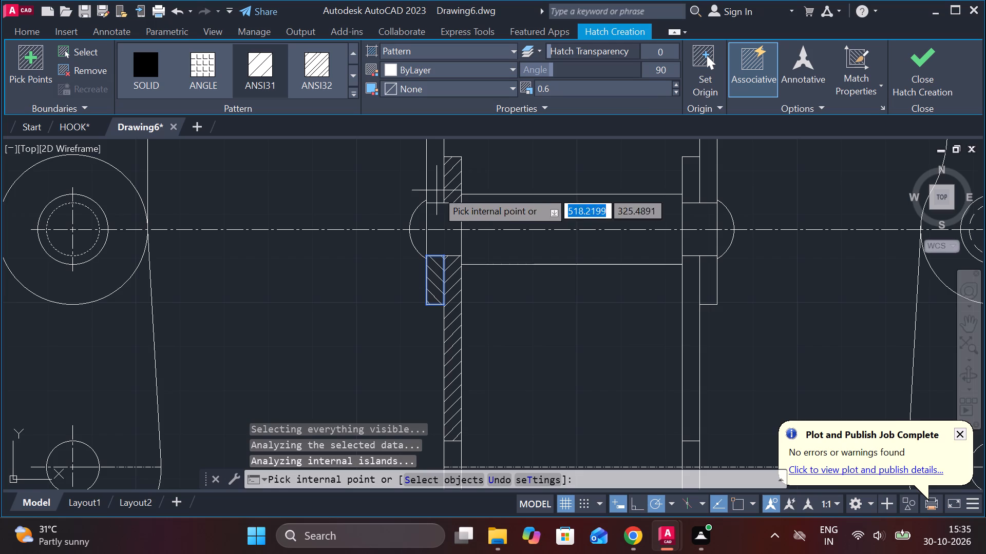
click(437, 190)
middle_drag(291, 199, 262, 464)
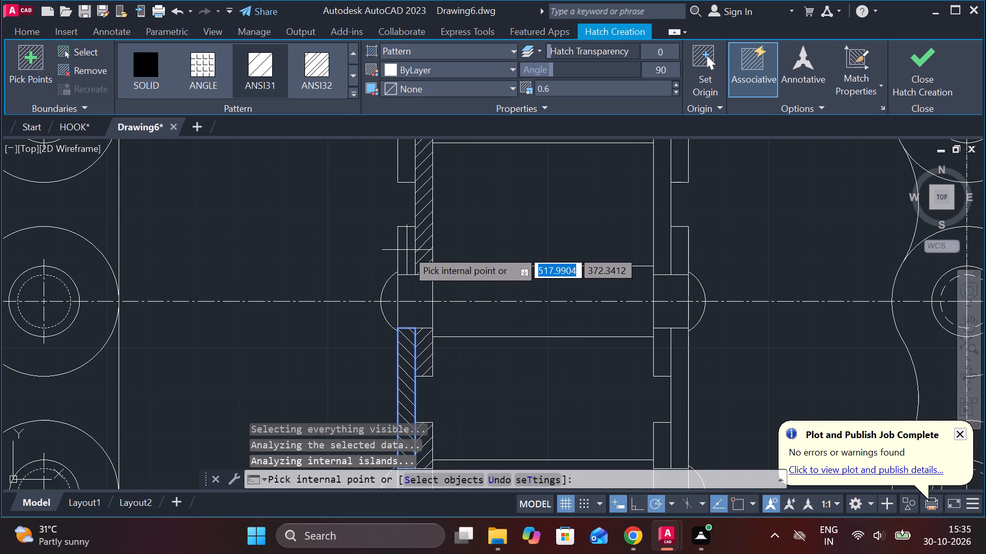
click(407, 250)
Hatch the upper outer plate's sections around the first and second pins with the same pattern and finish the hatch.
middle_drag(388, 199, 393, 388)
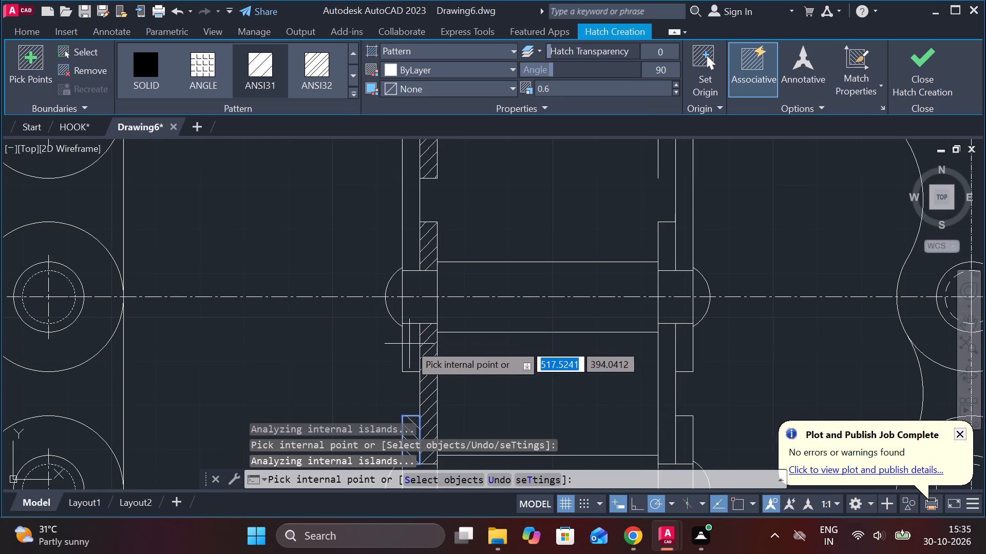
click(409, 344)
click(414, 231)
middle_drag(508, 194, 526, 295)
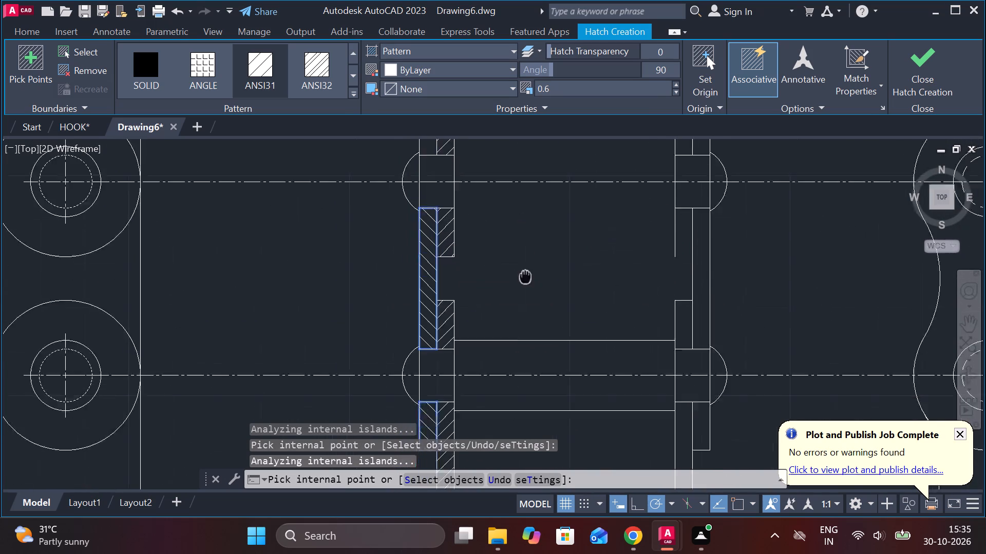
middle_drag(526, 295, 522, 359)
click(424, 215)
scroll(436, 215, down, 2)
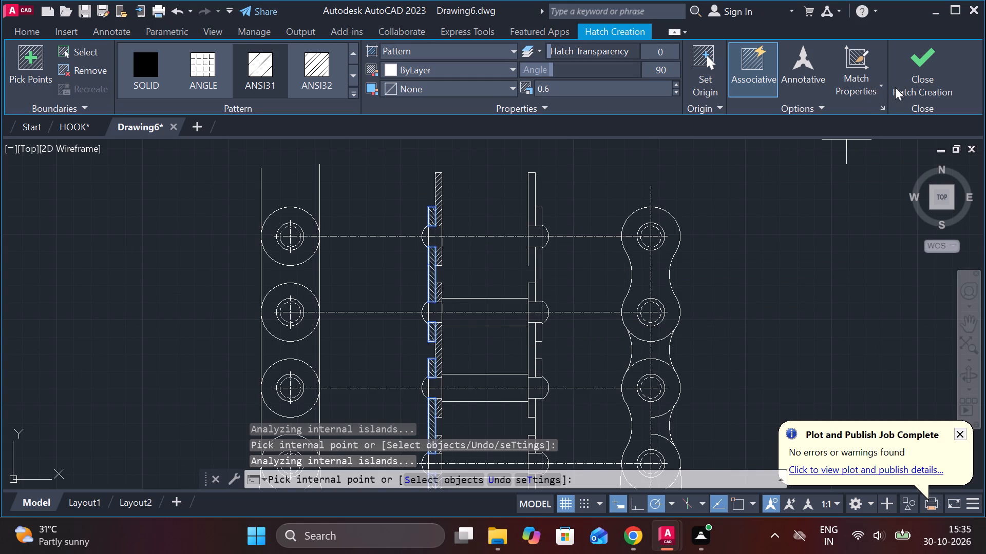
click(900, 73)
Draw a horizontal line closing the lower end of the mirrored top inner plate.
scroll(555, 247, up, 2)
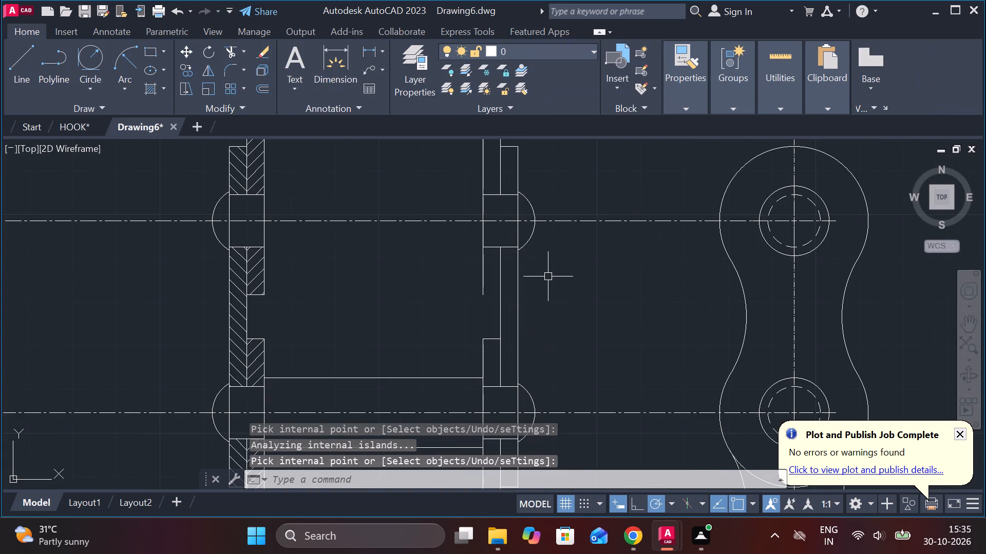
key(l)
key(Return)
click(478, 292)
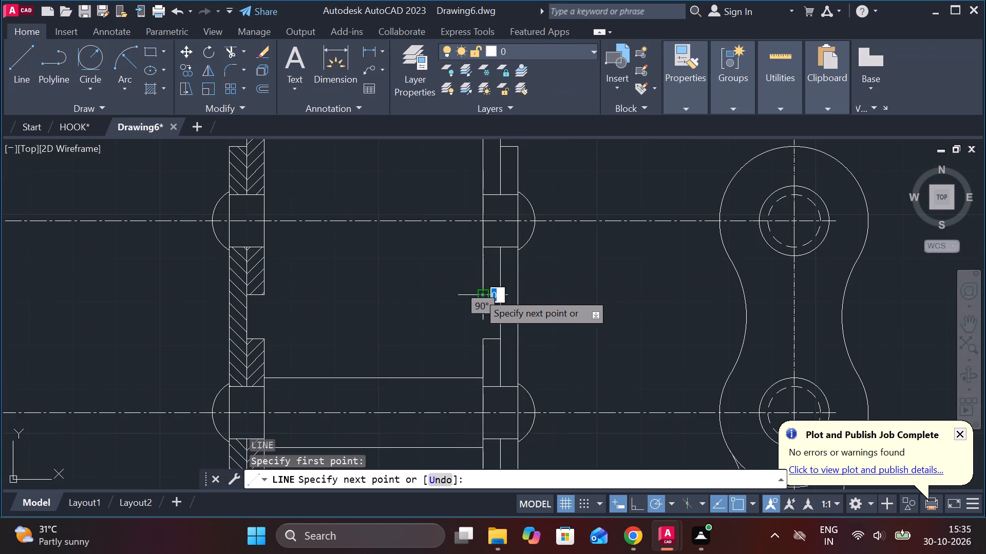
click(505, 294)
key(Escape)
Draw a horizontal line closing the lower end of the mirrored bottom plate.
scroll(589, 275, down, 3)
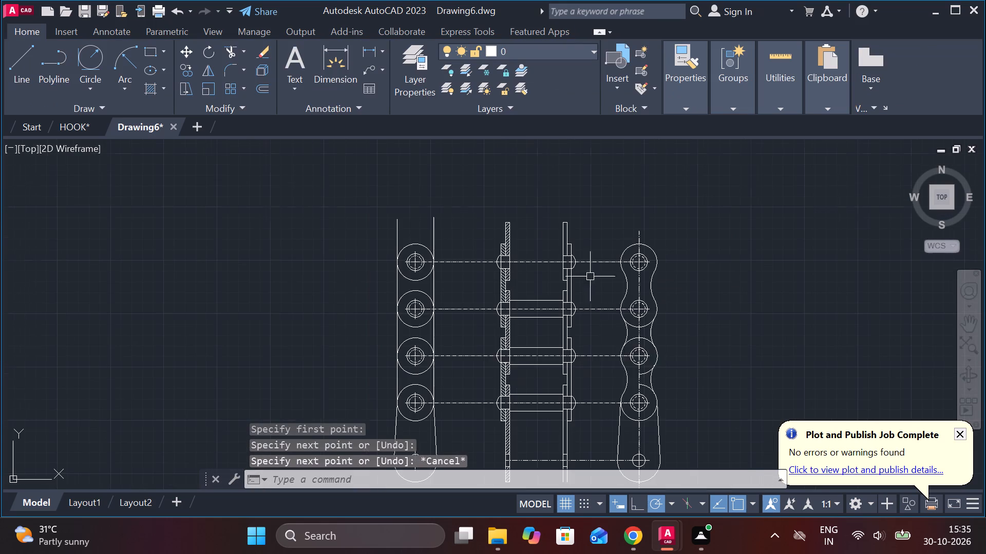
middle_drag(761, 369, 695, 268)
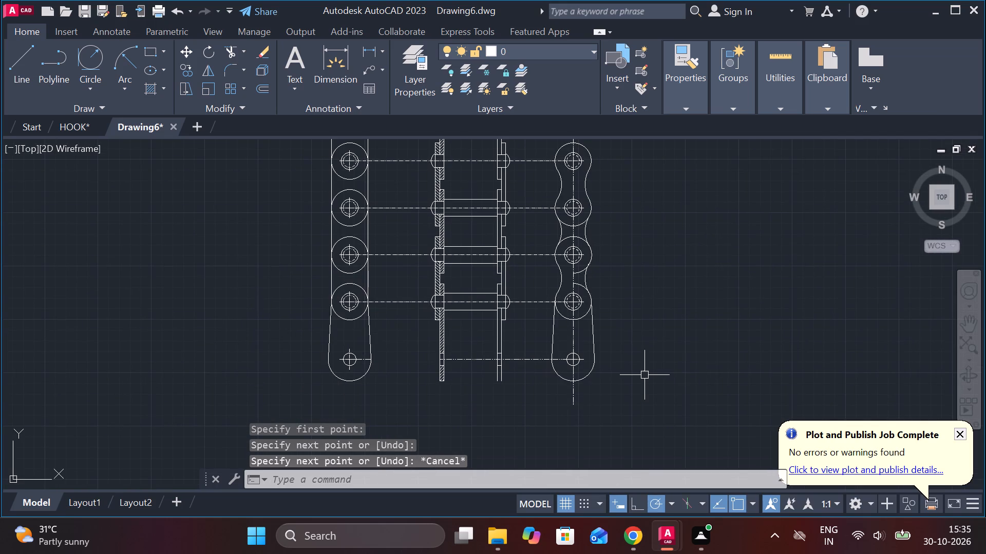
scroll(412, 405, up, 2)
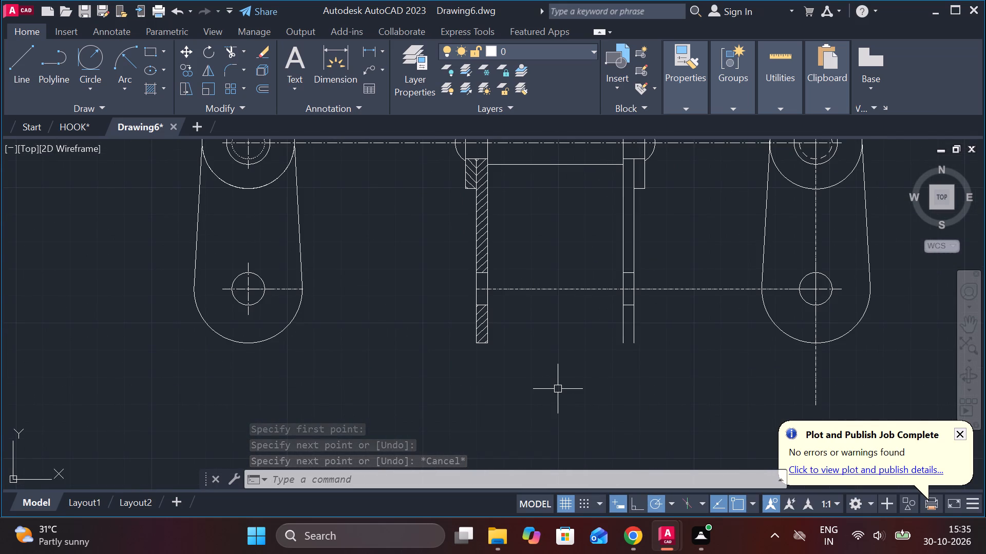
key(l)
key(Return)
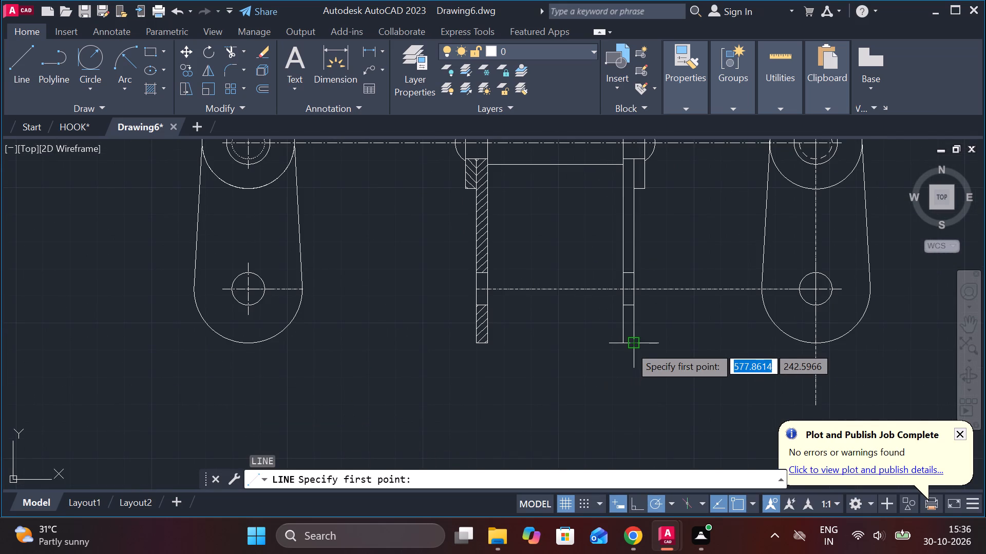
click(630, 346)
click(622, 345)
key(Escape)
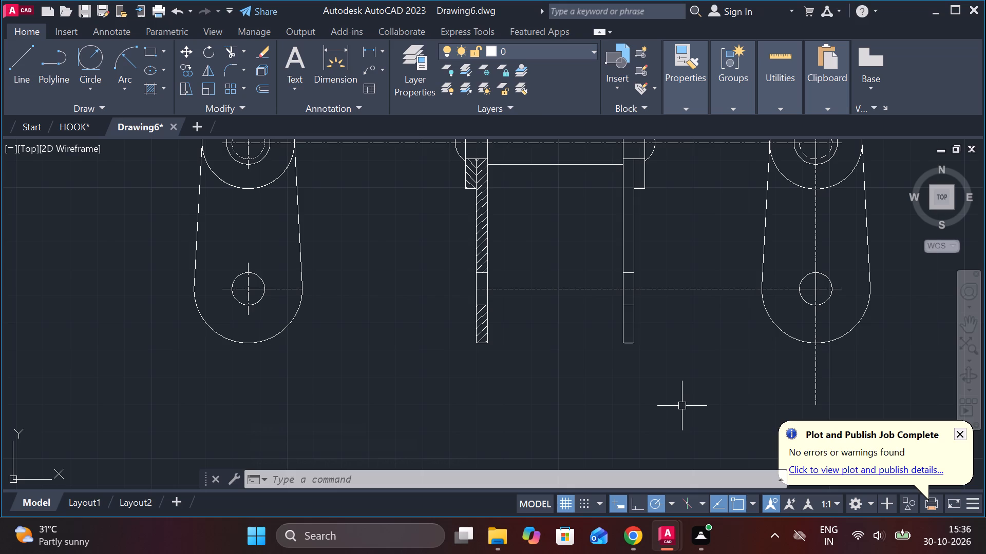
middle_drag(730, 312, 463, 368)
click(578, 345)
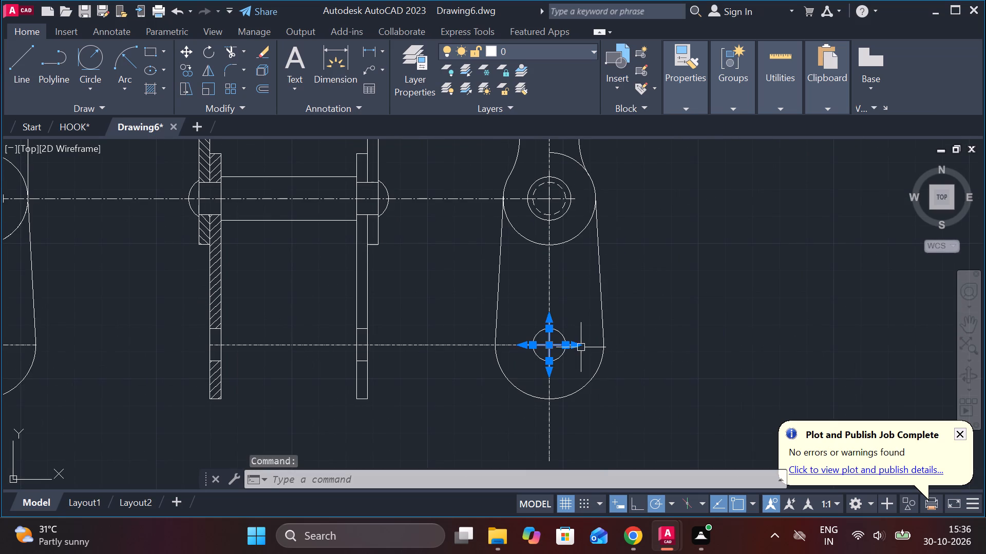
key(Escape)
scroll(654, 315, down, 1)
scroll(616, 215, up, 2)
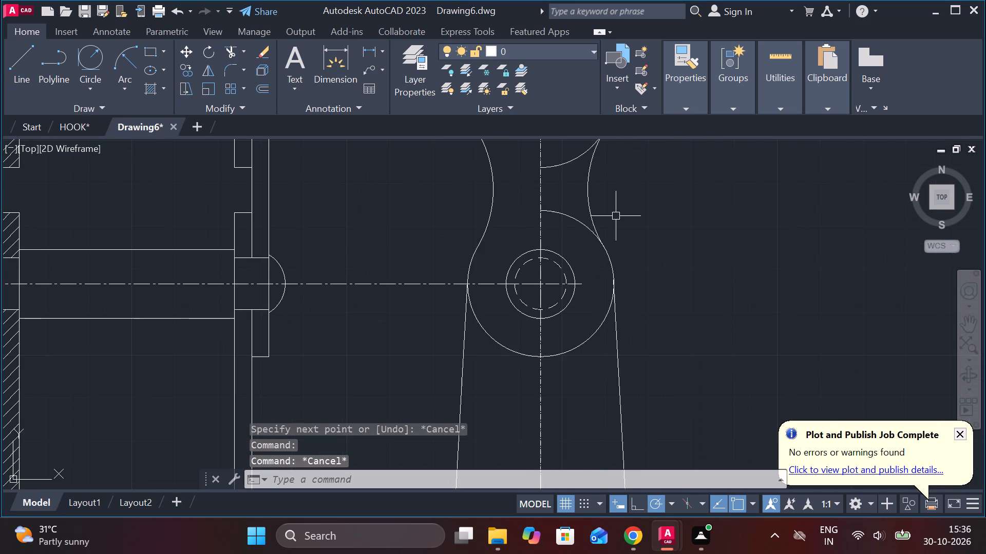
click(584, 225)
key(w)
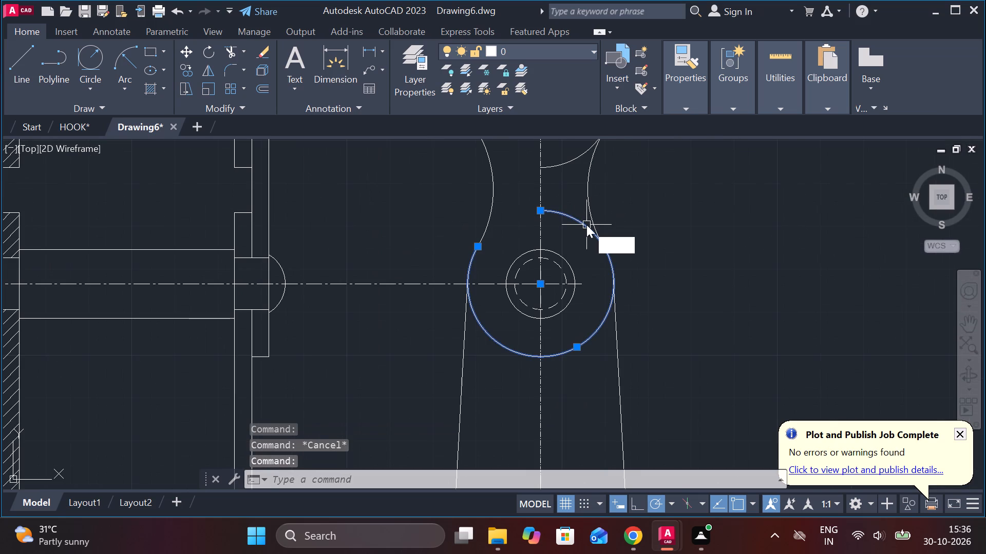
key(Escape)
Trim the leftover upper arc of the circle around the fourth pin in the curved-link view.
text(TR)
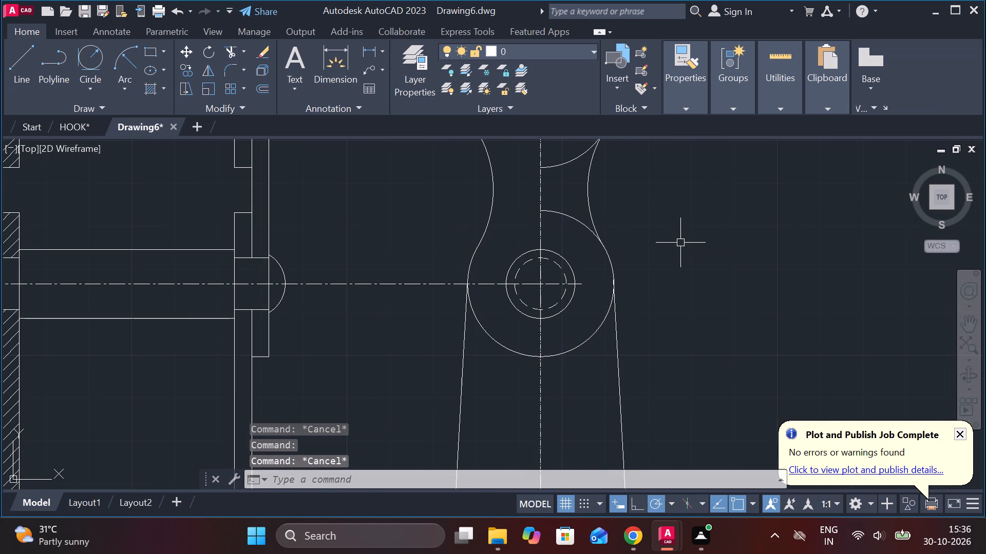
key(space)
click(574, 217)
scroll(677, 269, down, 3)
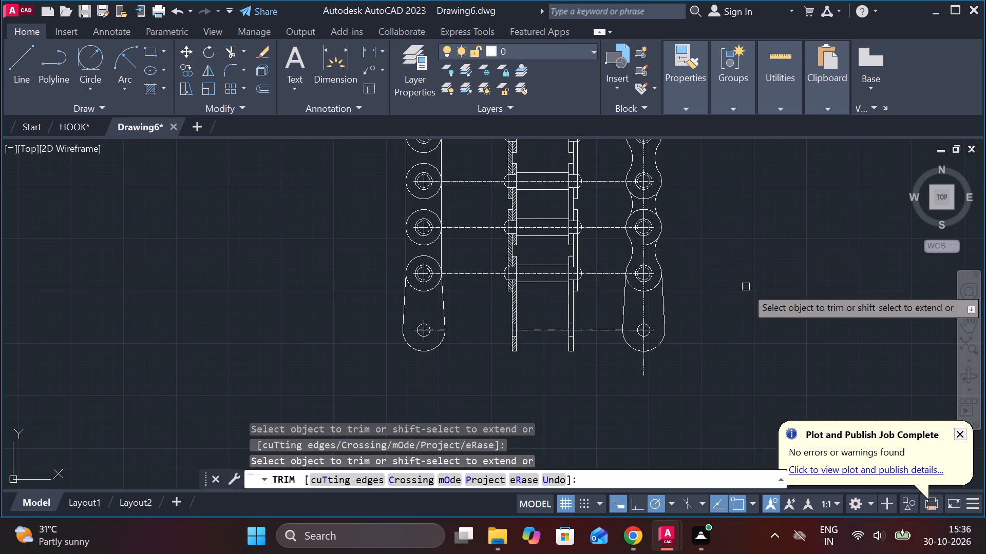
key(Escape)
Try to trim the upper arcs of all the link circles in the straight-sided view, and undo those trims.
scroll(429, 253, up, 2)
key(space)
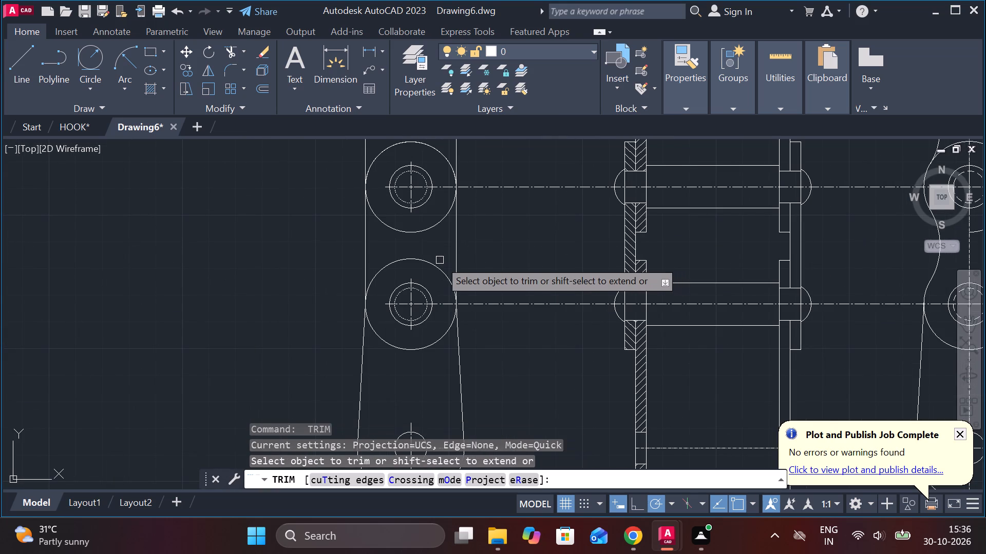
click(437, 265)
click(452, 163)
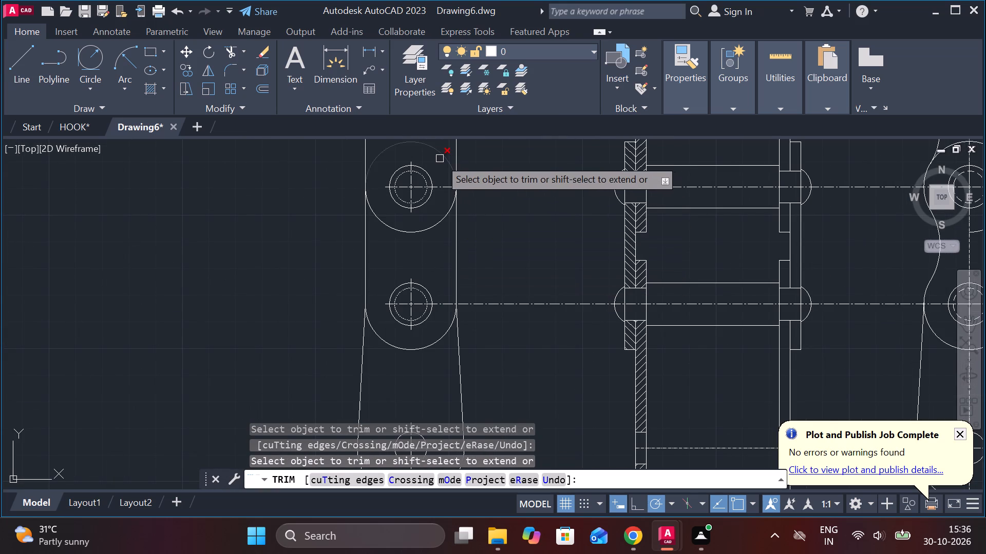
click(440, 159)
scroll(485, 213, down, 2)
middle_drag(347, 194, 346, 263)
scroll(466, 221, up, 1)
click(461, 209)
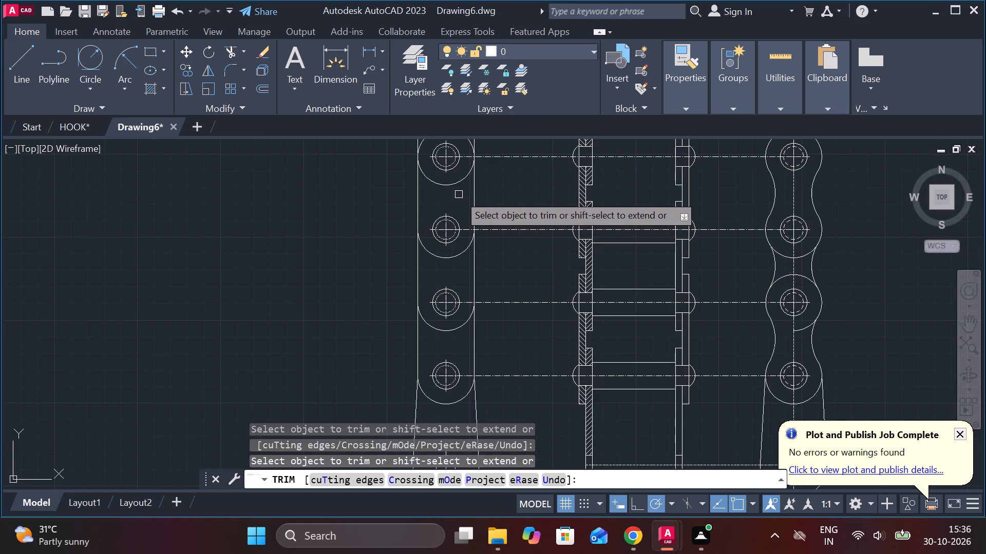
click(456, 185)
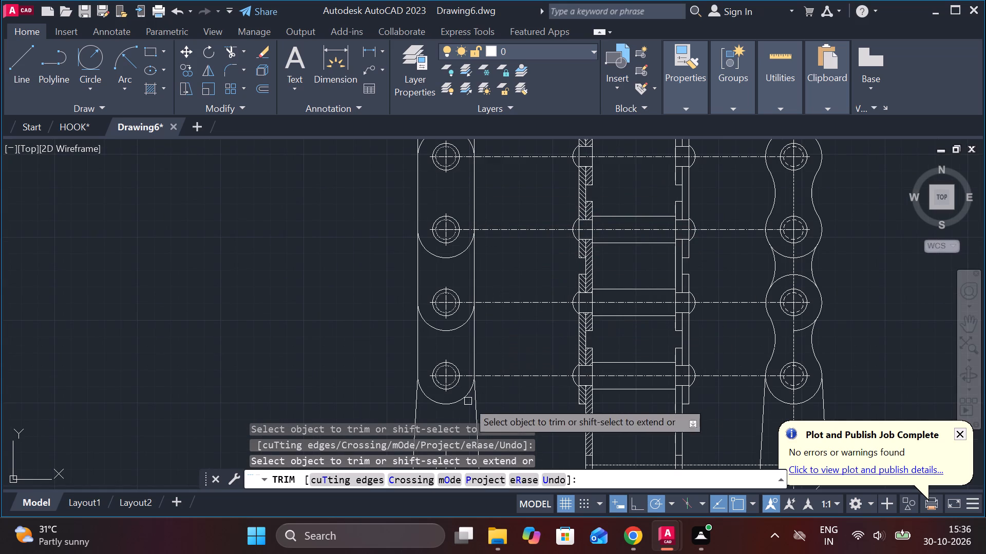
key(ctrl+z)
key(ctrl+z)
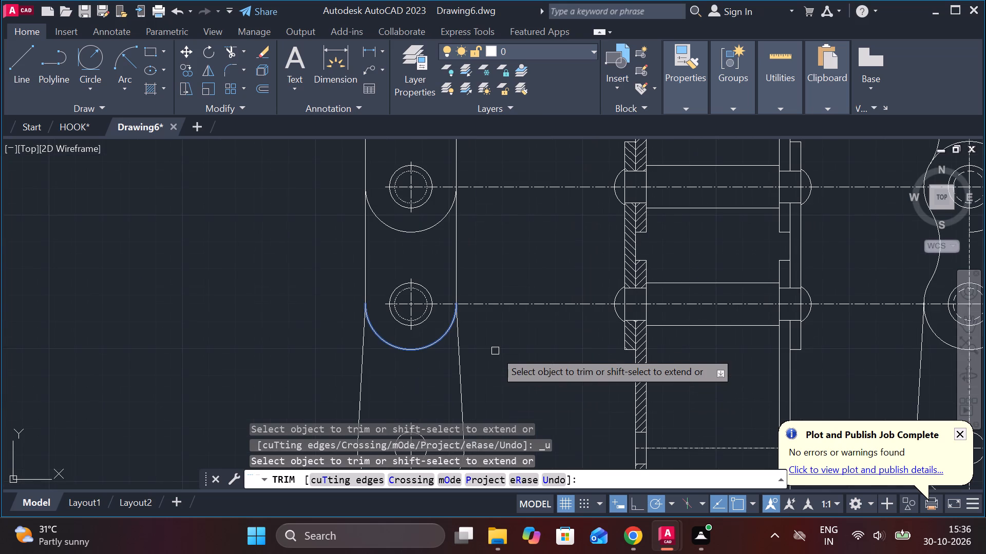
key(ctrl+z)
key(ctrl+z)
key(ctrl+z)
In the straight-sided view, trim the inner circle arcs between the first and second pins and between the third and fourth pins.
scroll(490, 343, down, 2)
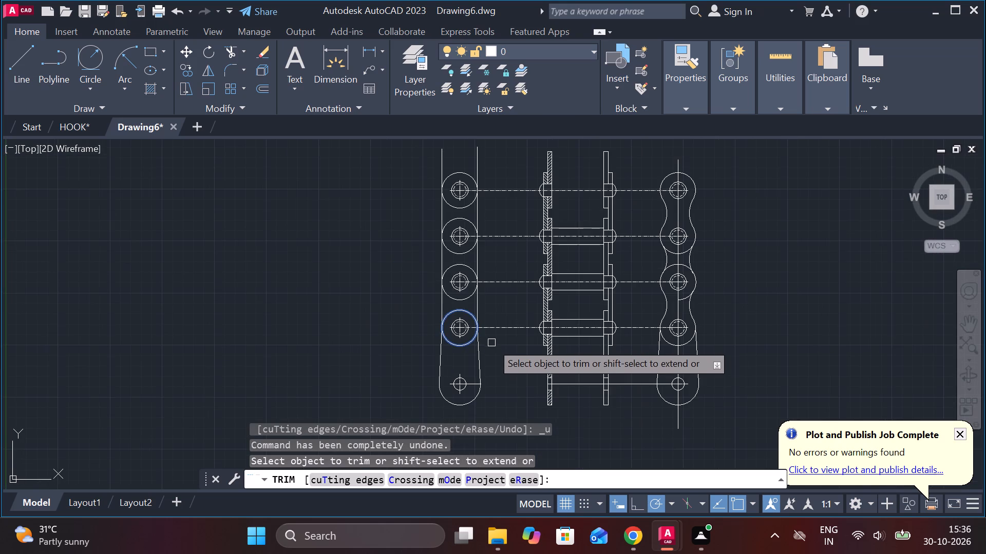
click(465, 311)
click(458, 295)
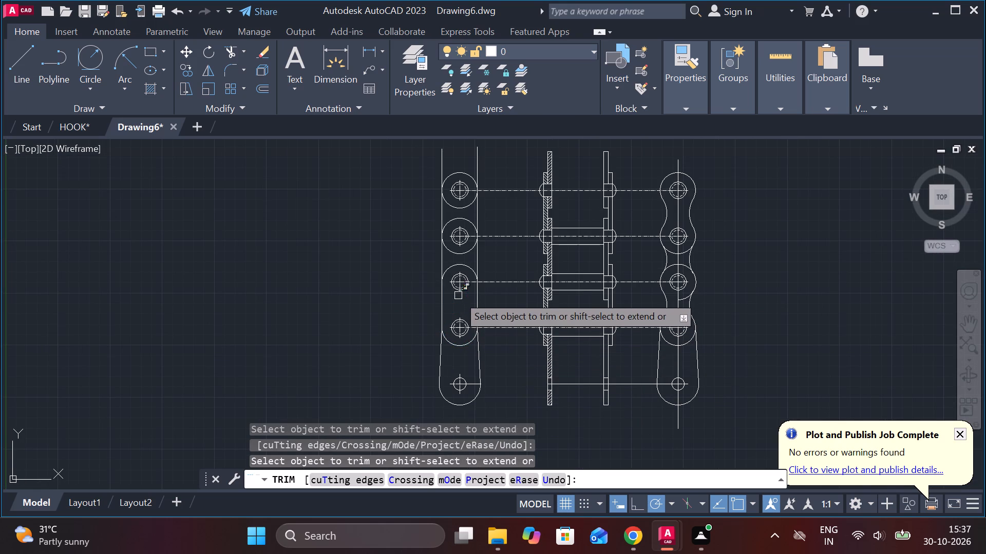
click(469, 218)
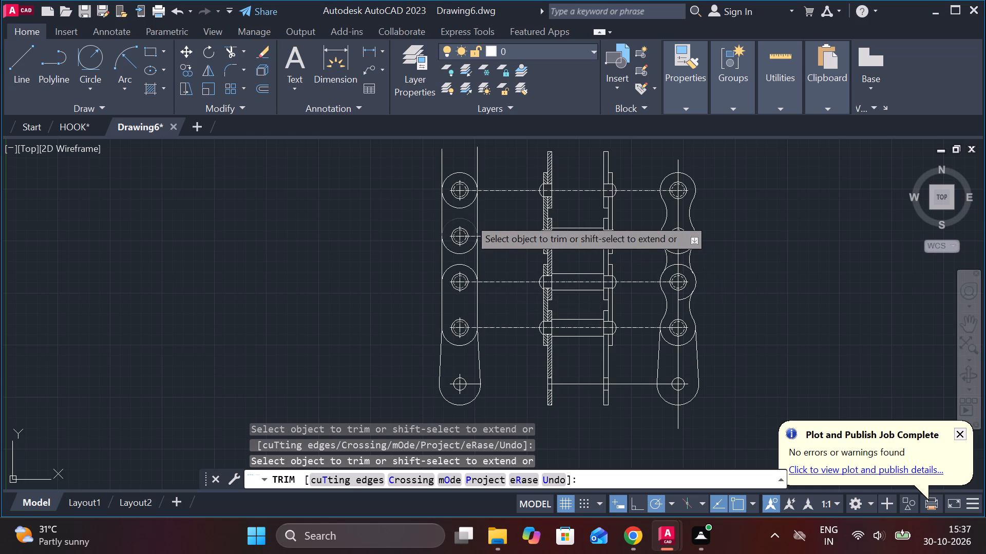
click(460, 211)
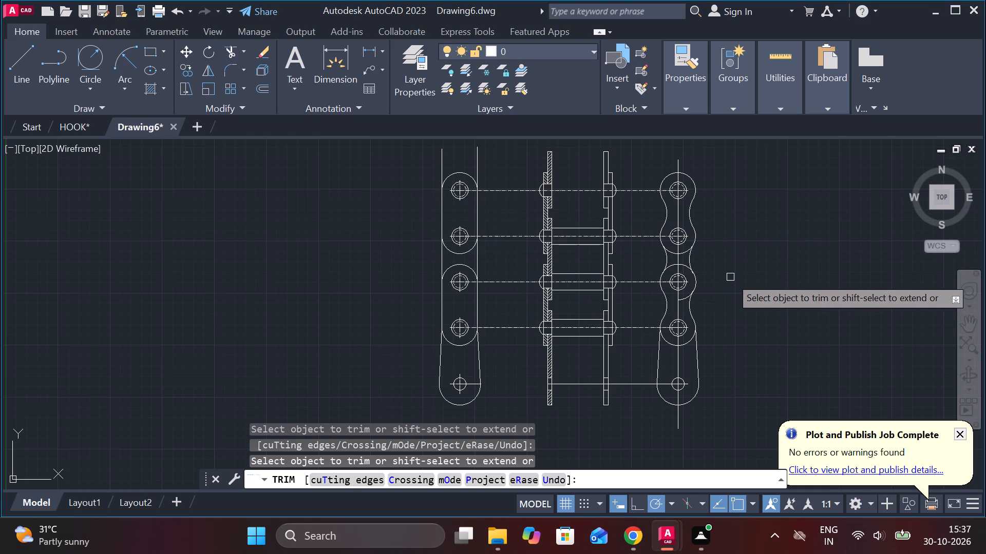
middle_drag(730, 277, 464, 212)
key(Escape)
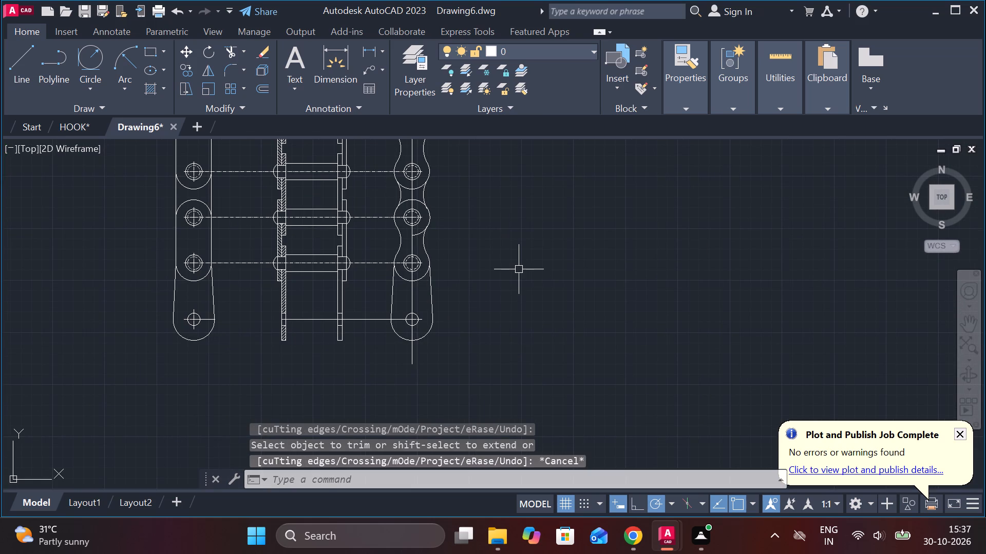
Examine the curved-link, side and straight-sided chain views for lines that still need cleaning up.
scroll(519, 274, down, 1)
scroll(505, 244, up, 2)
middle_drag(506, 246, 558, 298)
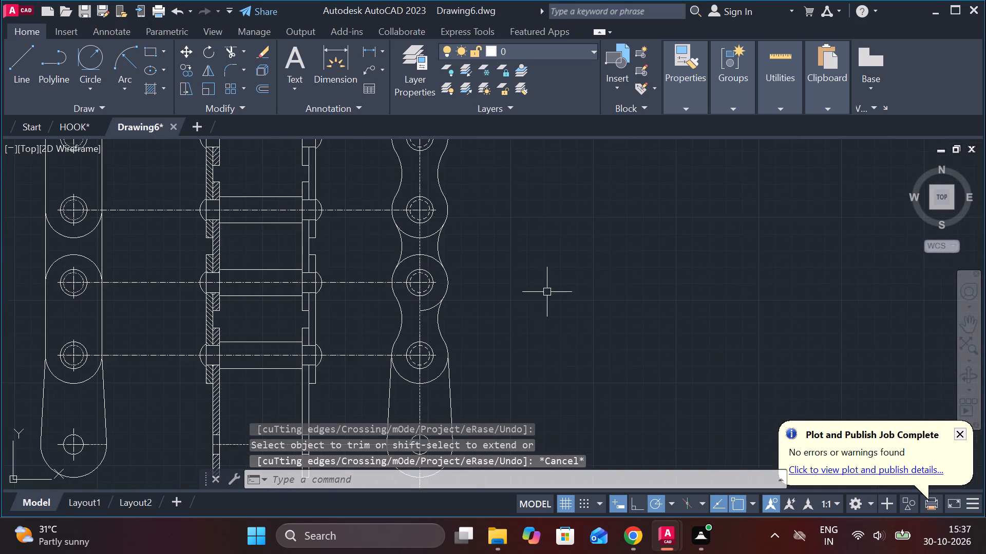
scroll(520, 288, down, 2)
scroll(453, 313, up, 1)
middle_drag(440, 315, 461, 318)
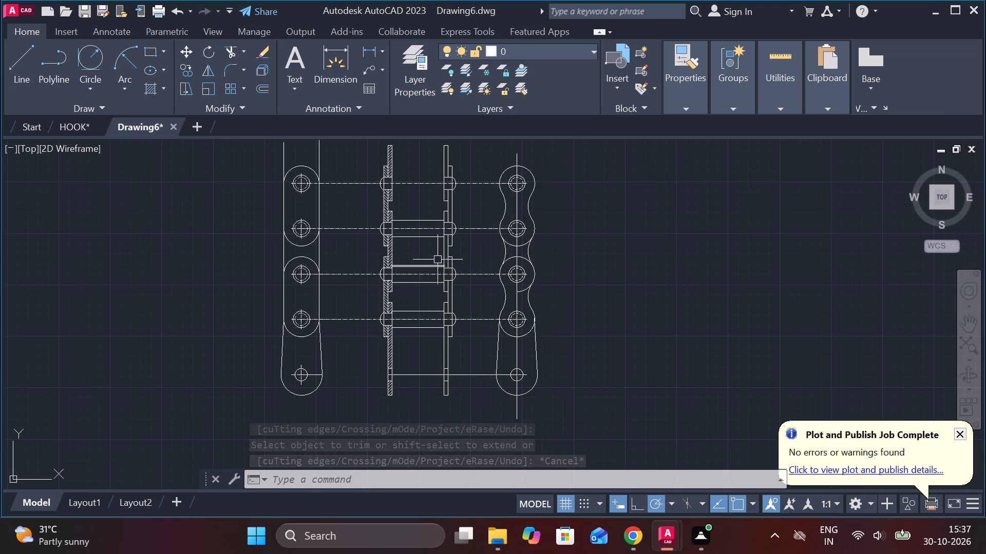
scroll(436, 252, up, 1)
scroll(436, 252, down, 1)
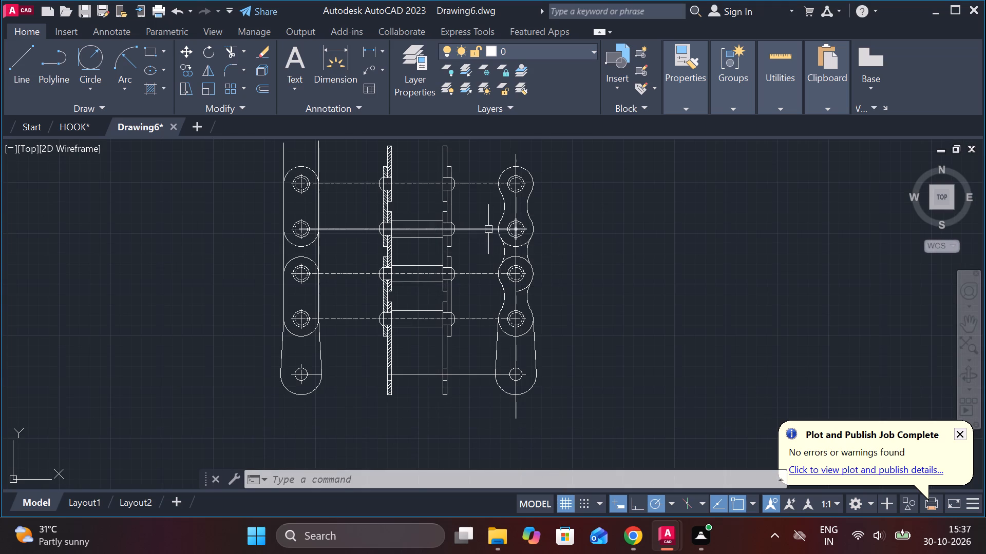
scroll(475, 208, up, 1)
middle_drag(475, 208, 487, 241)
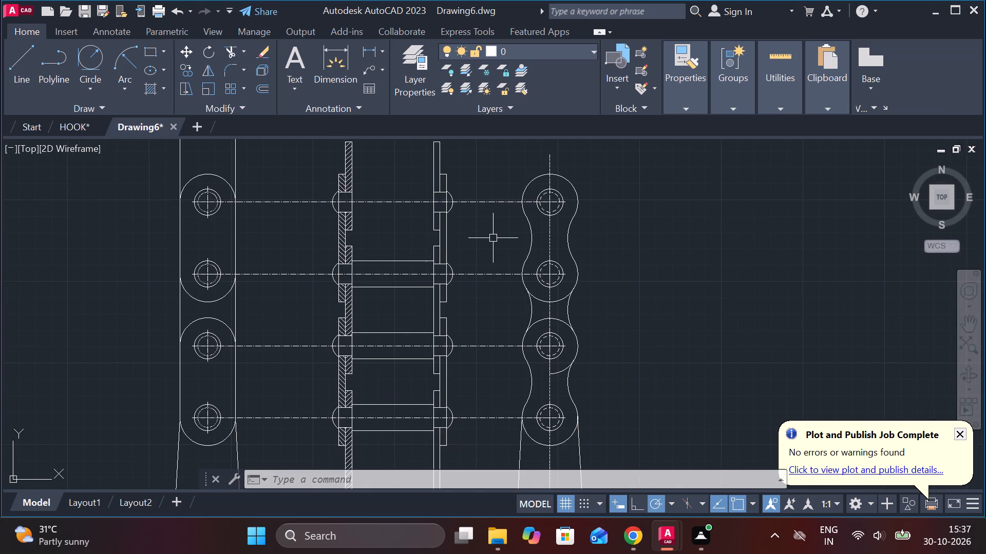
Erase the horizontal pin edges crossing the unhatched plates of the side view at the first, second and third pins.
scroll(473, 213, up, 2)
middle_drag(482, 276, 491, 306)
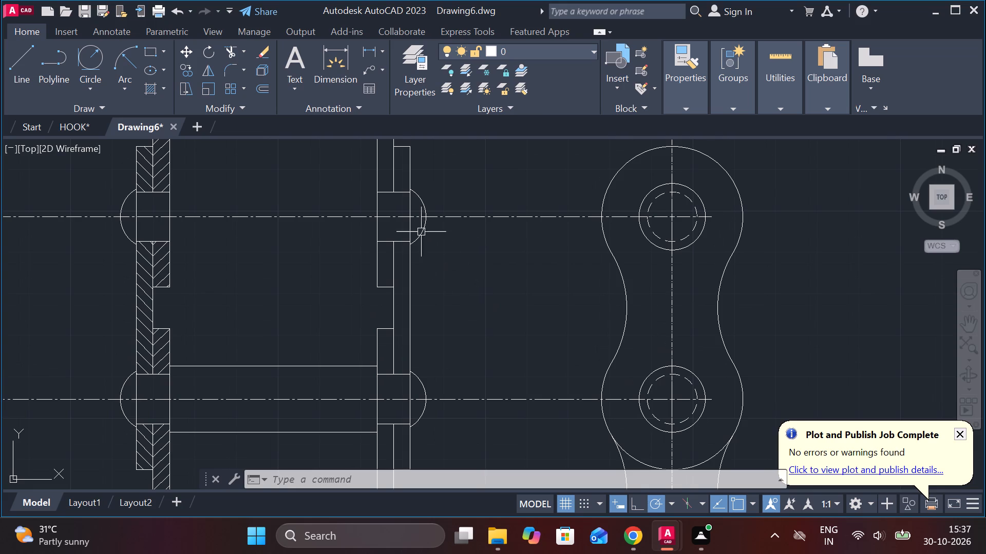
click(388, 194)
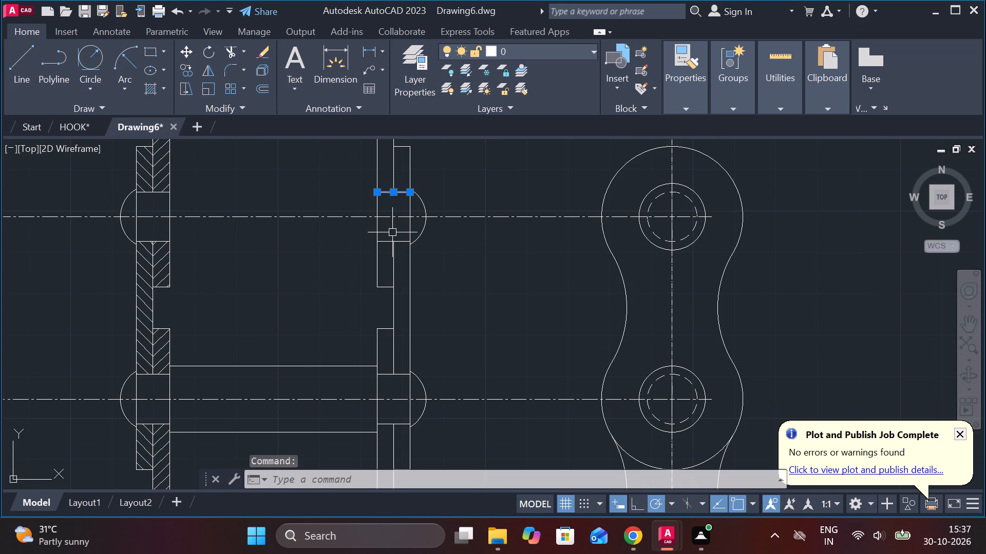
click(387, 237)
click(387, 241)
click(387, 244)
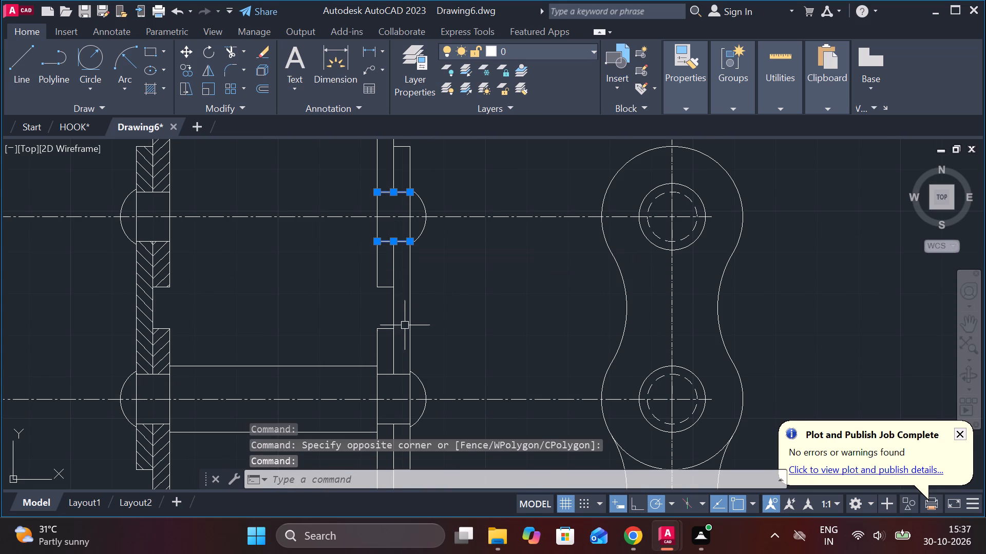
click(393, 375)
middle_drag(407, 370, 406, 285)
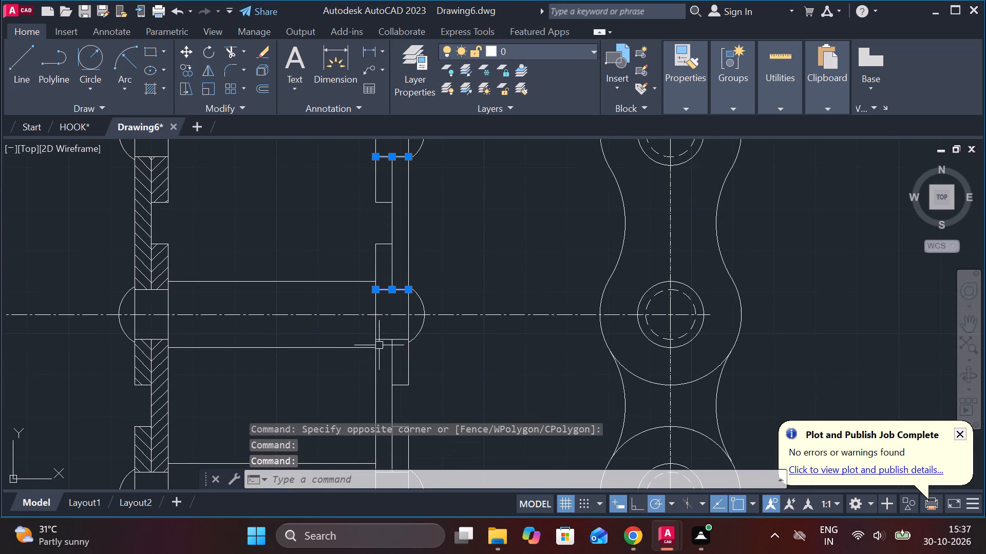
click(386, 339)
middle_drag(435, 348, 428, 228)
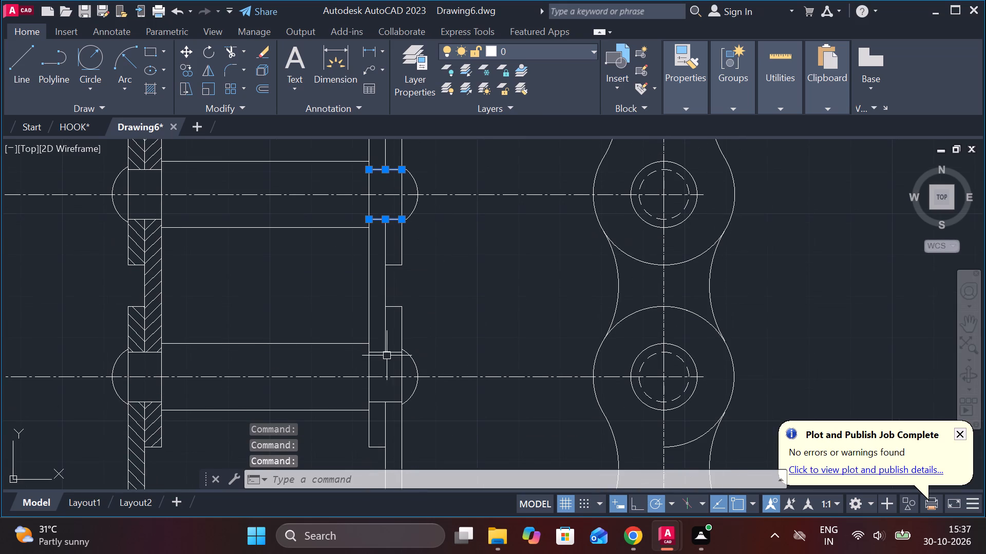
click(378, 352)
click(383, 404)
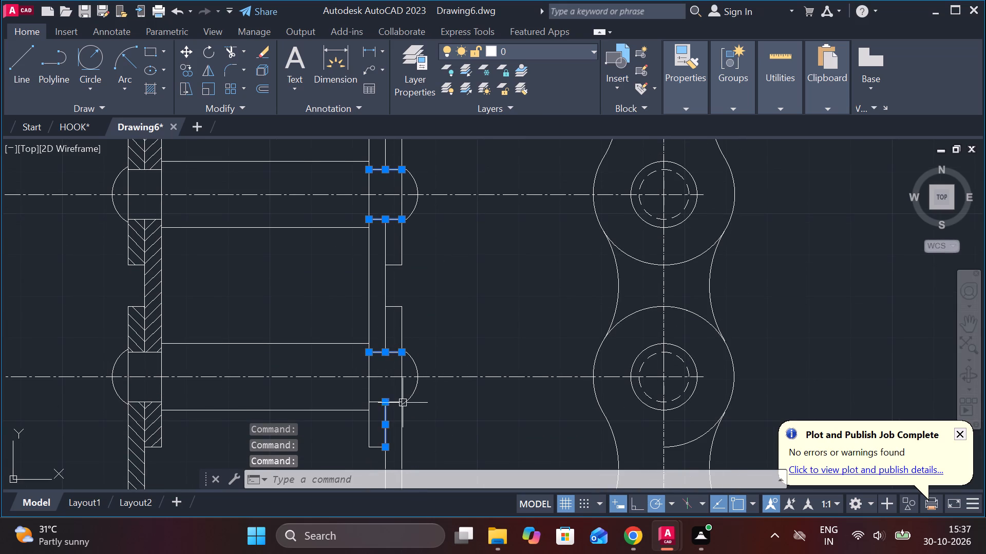
click(384, 429)
shift+click(386, 429)
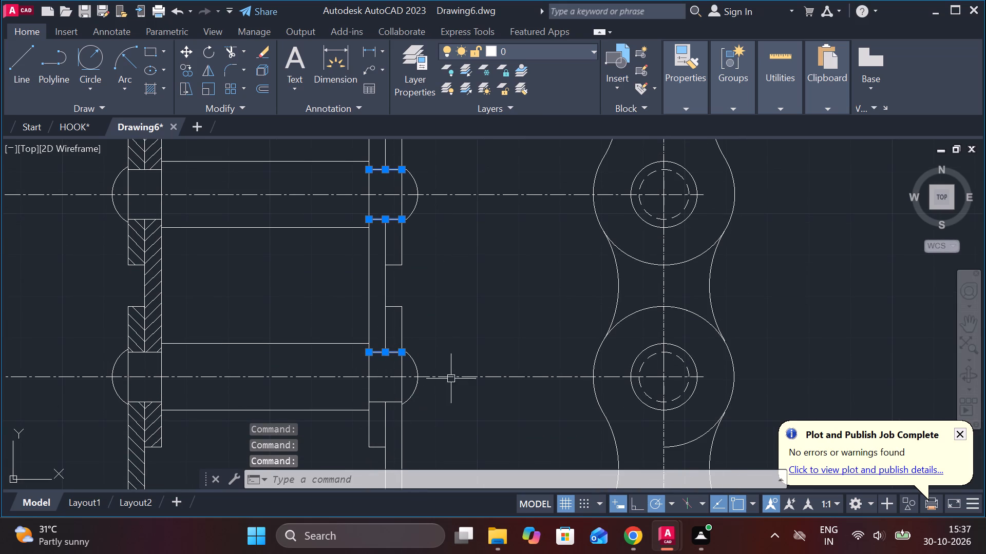
scroll(397, 404, up, 2)
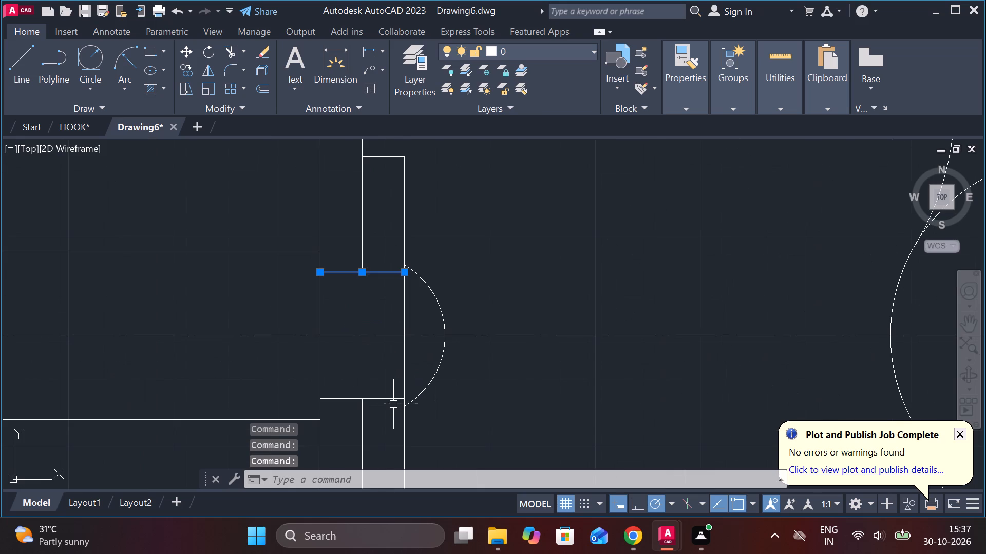
click(388, 400)
text(E)
key(space)
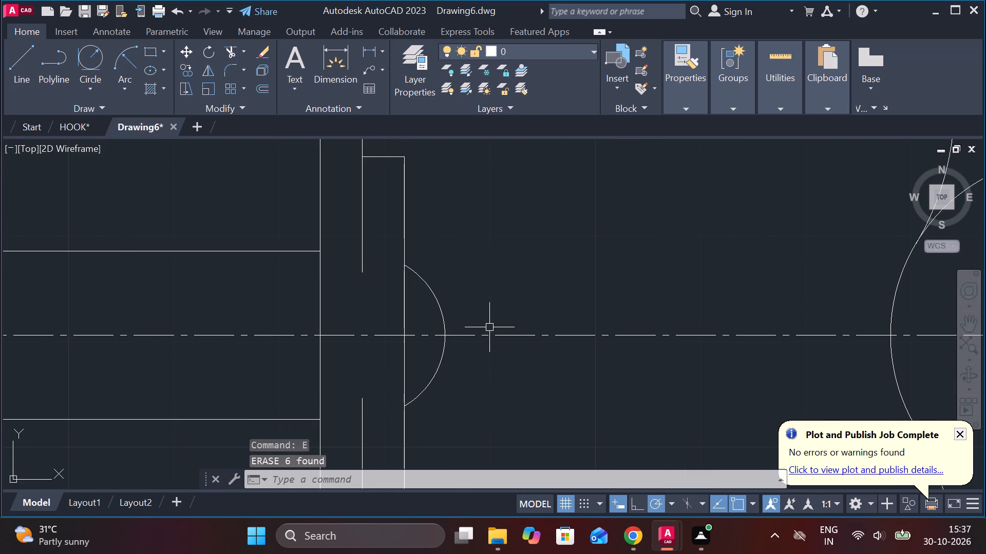
scroll(489, 327, down, 3)
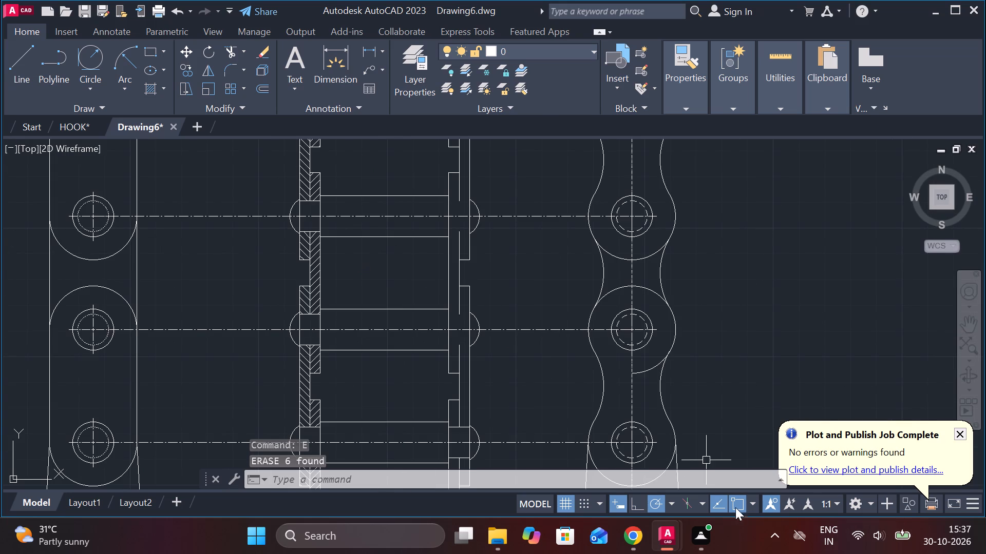
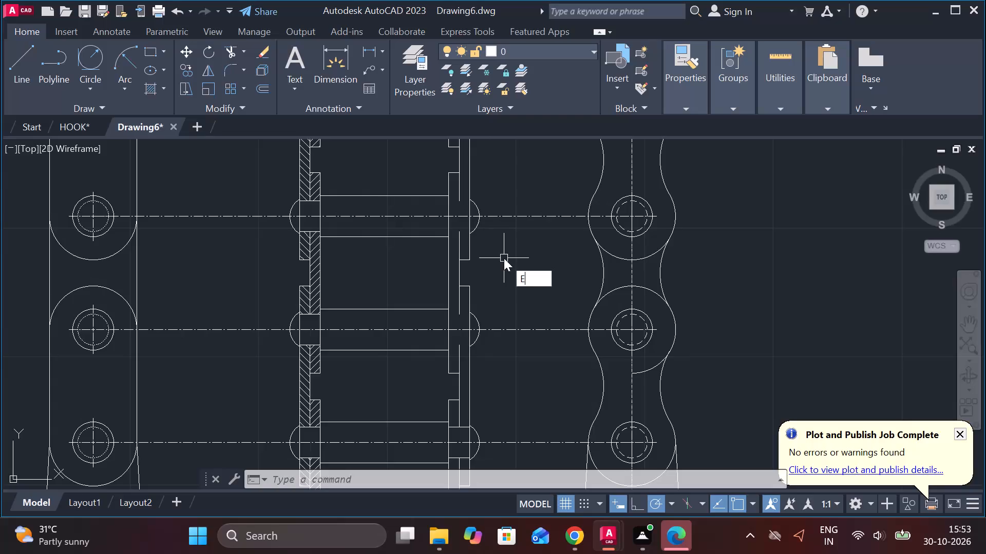
Extend the broken vertical edge lines of the sectional view's unhatched plates across the second and third pins from the top.
click(458, 240)
click(460, 233)
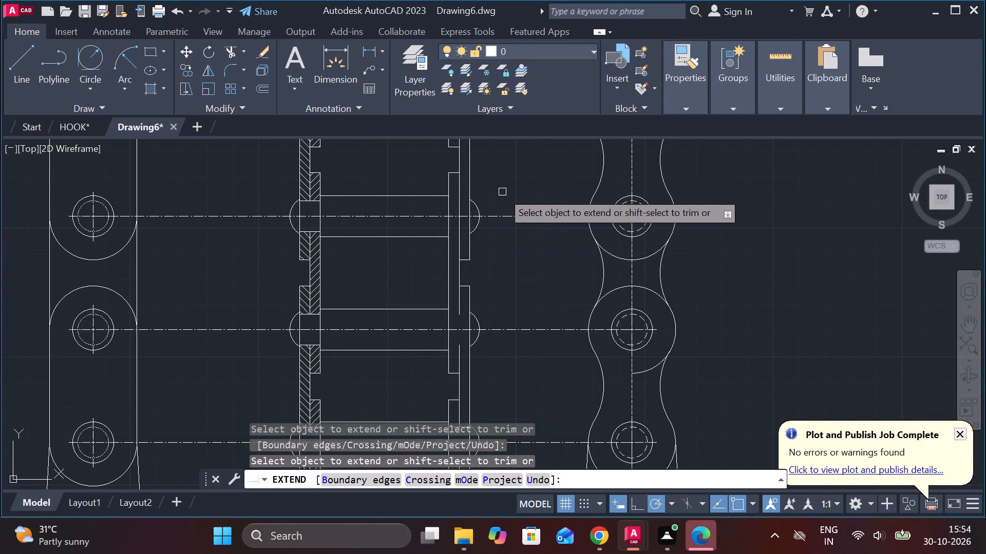
key(Escape)
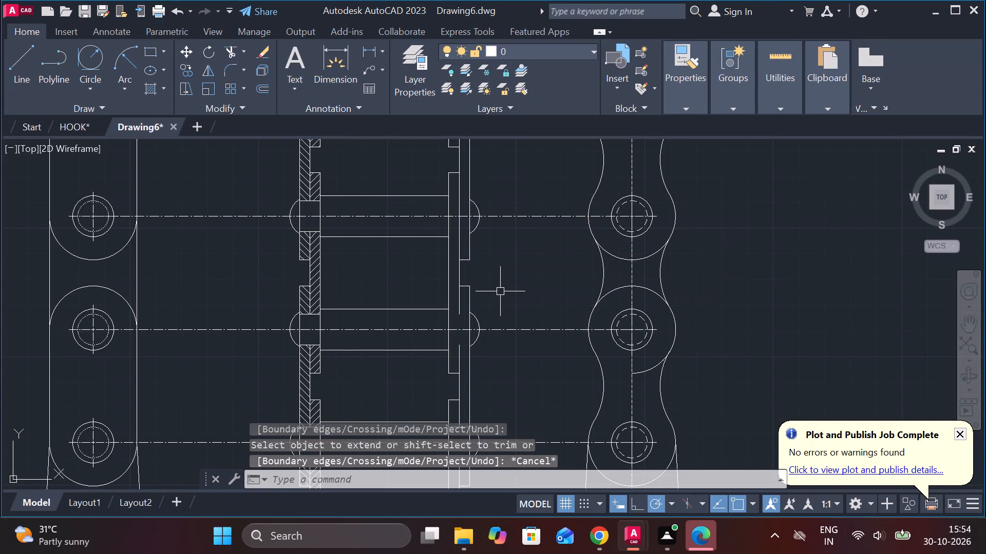
text(EX)
key(space)
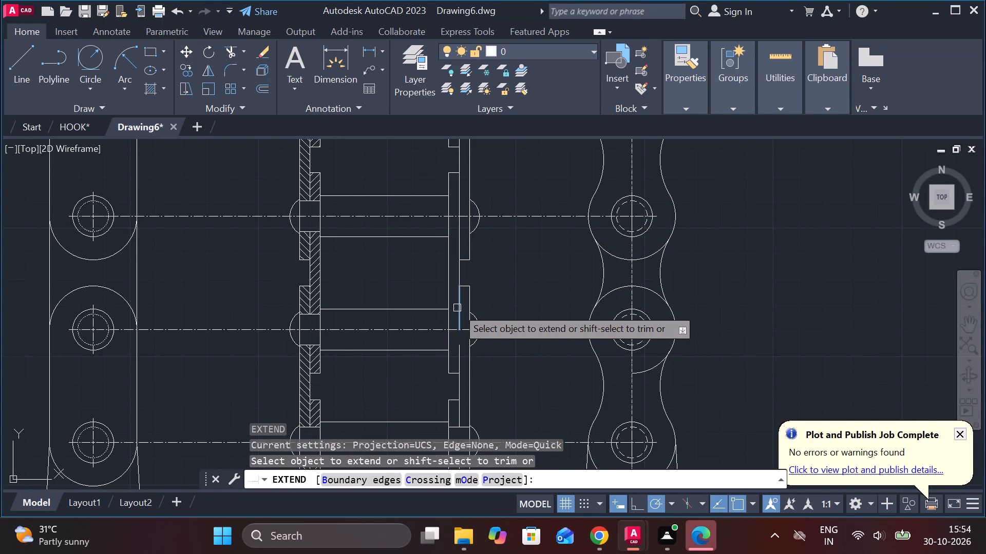
click(457, 308)
click(455, 355)
scroll(458, 353, down, 2)
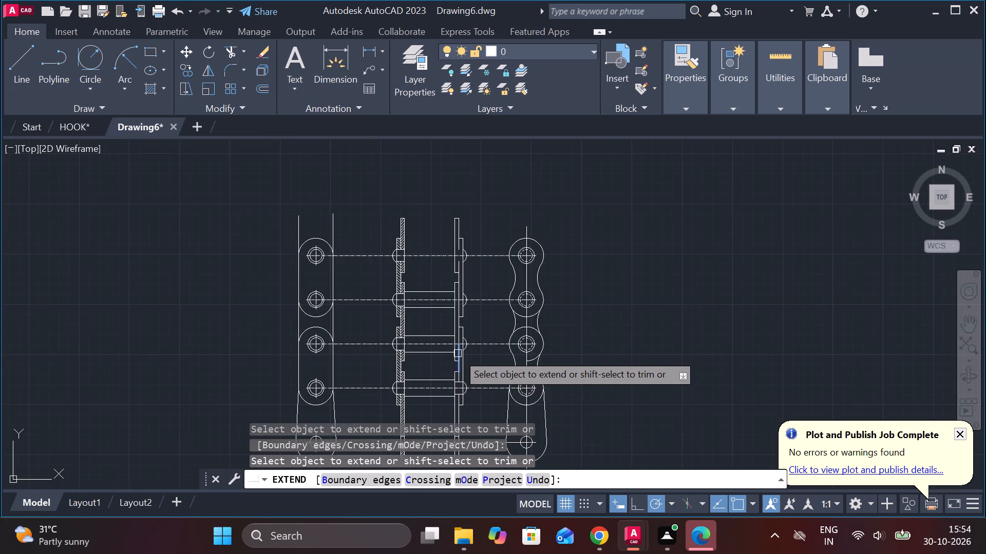
scroll(455, 391, up, 3)
middle_drag(505, 352, 492, 351)
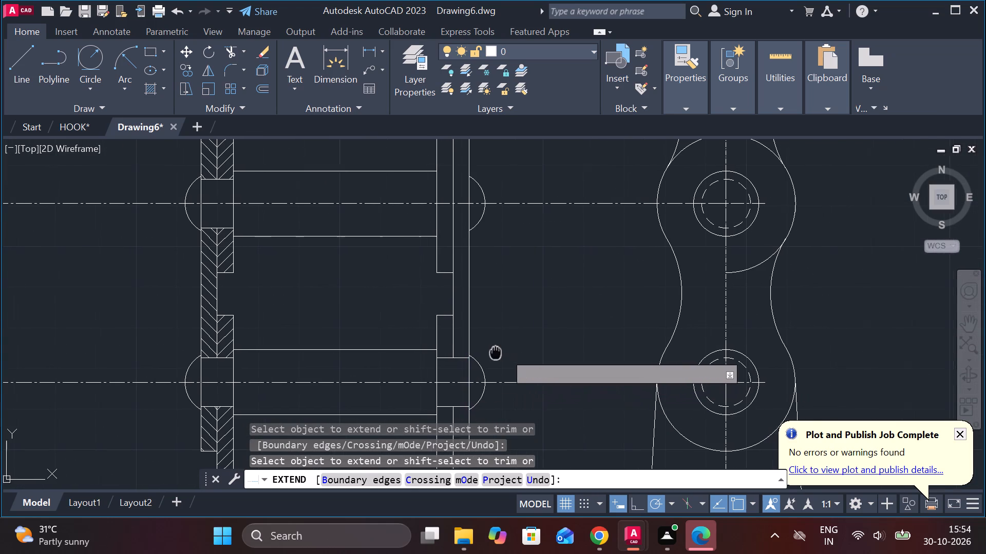
middle_drag(492, 351, 486, 310)
key(grave)
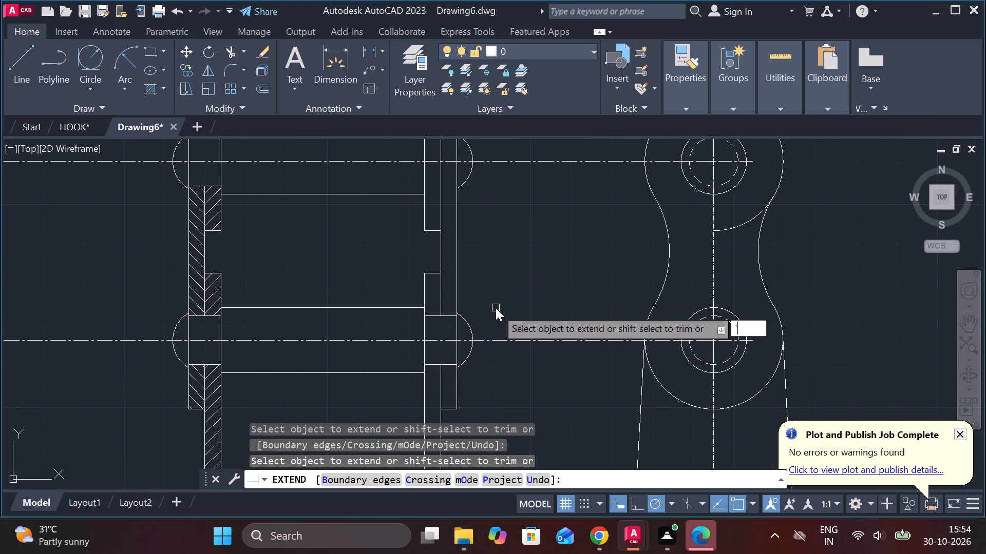
key(Escape)
Erase the two short horizontal pin lines crossing the unhatched plates at the lowest pin of the sectional view.
click(448, 317)
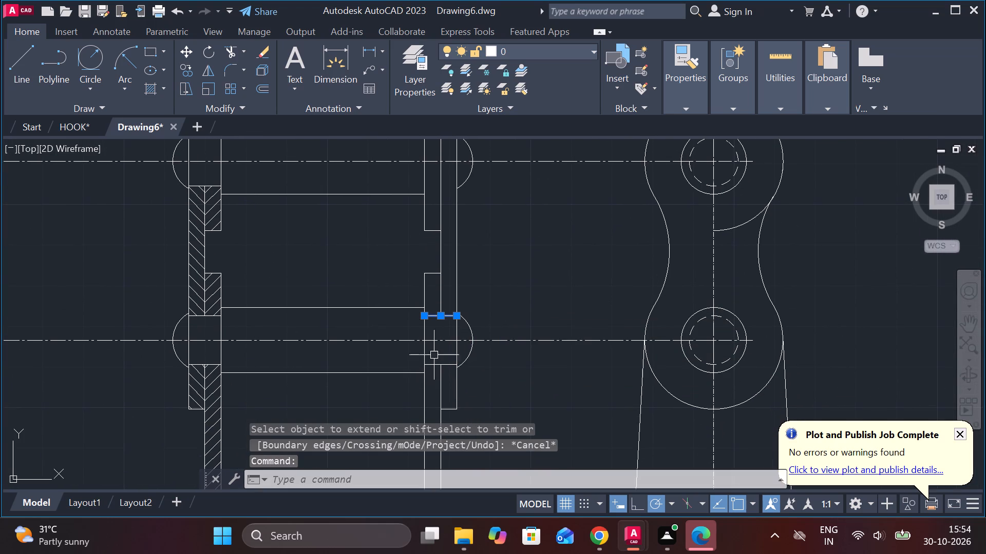
click(433, 363)
text(E)
key(space)
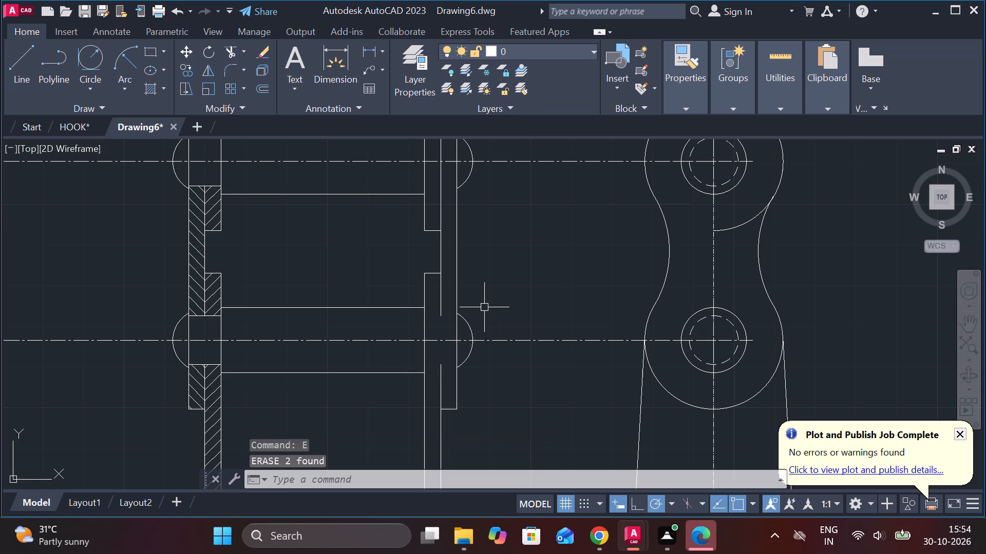
Extend the broken vertical edge line between the unhatched plates across the lowest pin and the top pin.
text(EX)
key(space)
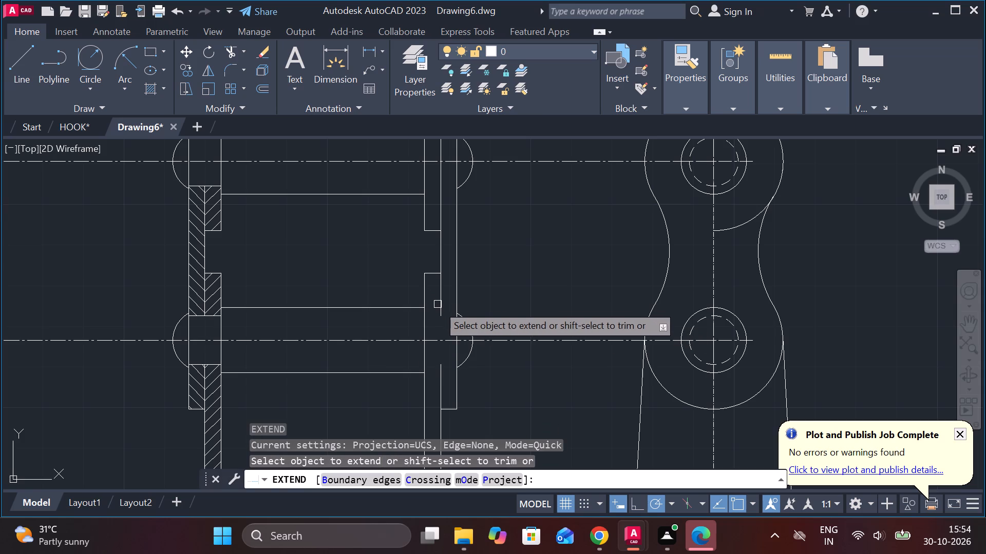
drag(439, 311, 439, 317)
click(439, 326)
scroll(459, 329, down, 2)
middle_drag(475, 371, 471, 434)
scroll(480, 207, up, 2)
middle_drag(481, 209, 487, 388)
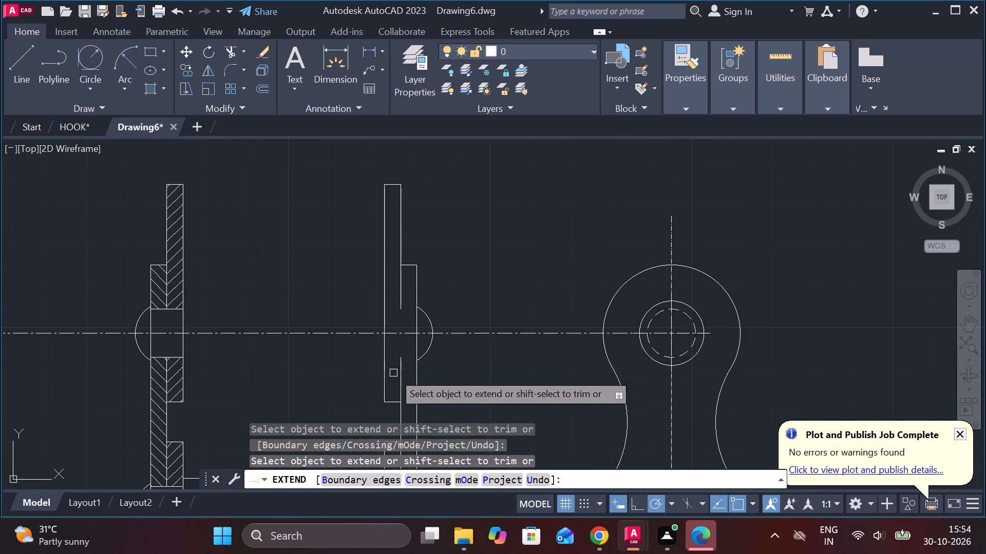
click(401, 368)
click(403, 353)
scroll(443, 307, down, 3)
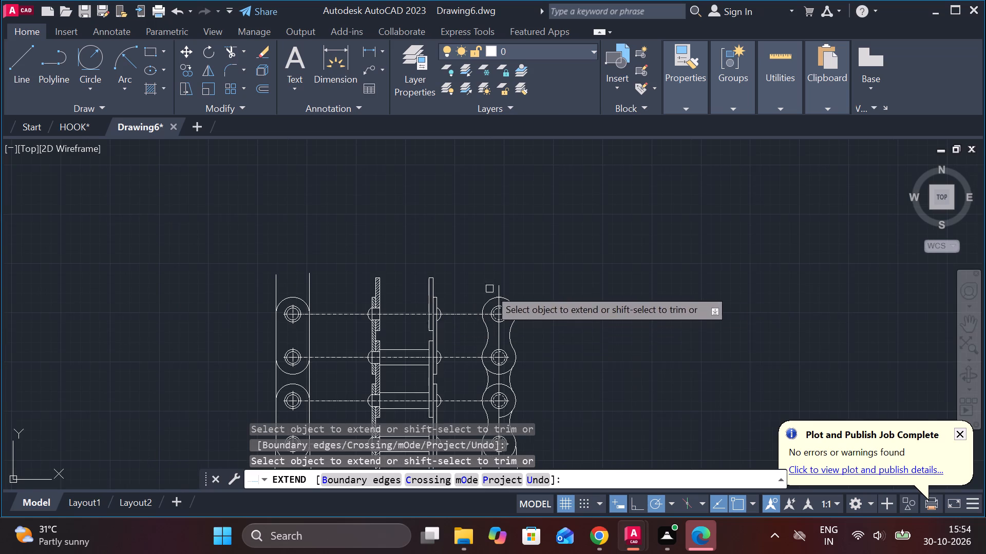
middle_drag(572, 341, 572, 232)
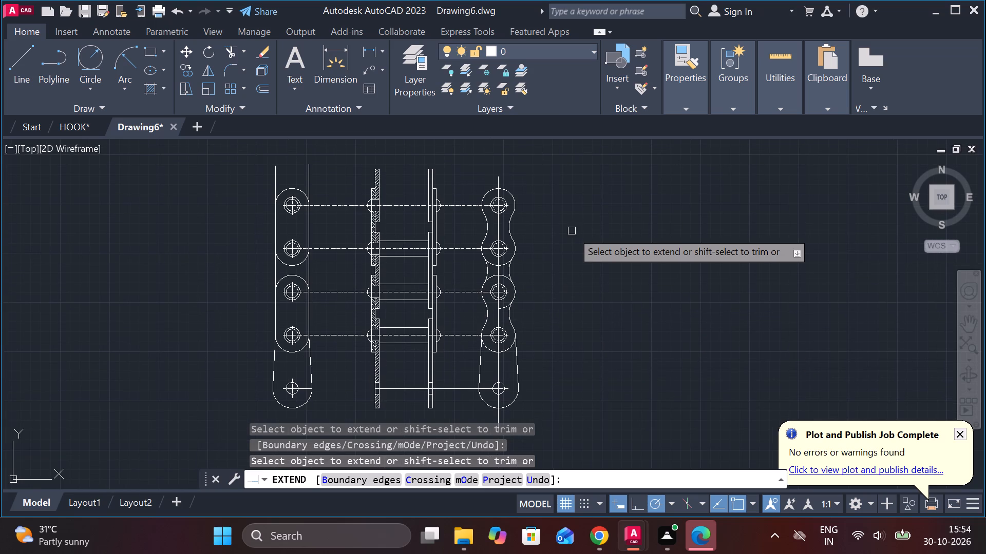
scroll(401, 236, up, 2)
middle_drag(404, 217, 424, 331)
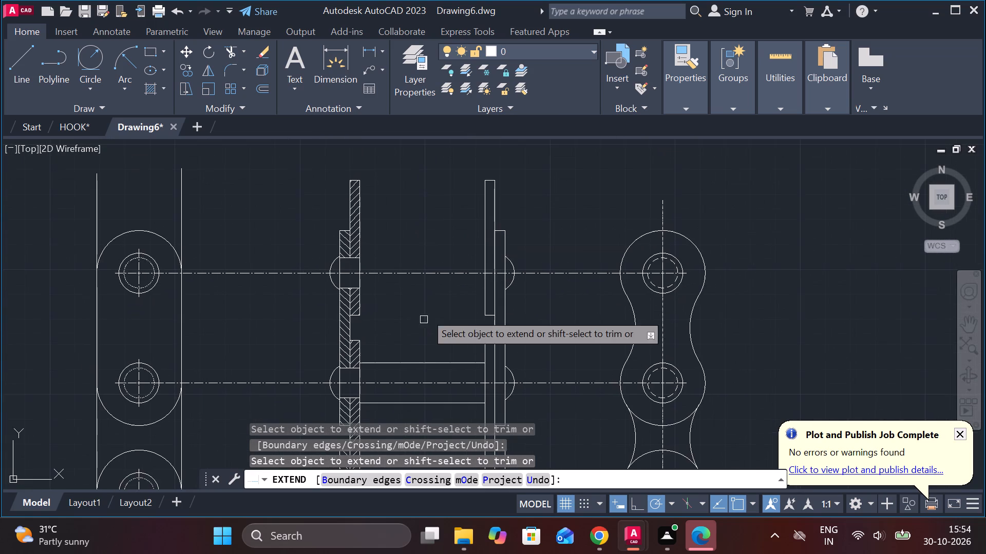
middle_drag(425, 330, 412, 308)
key(Escape)
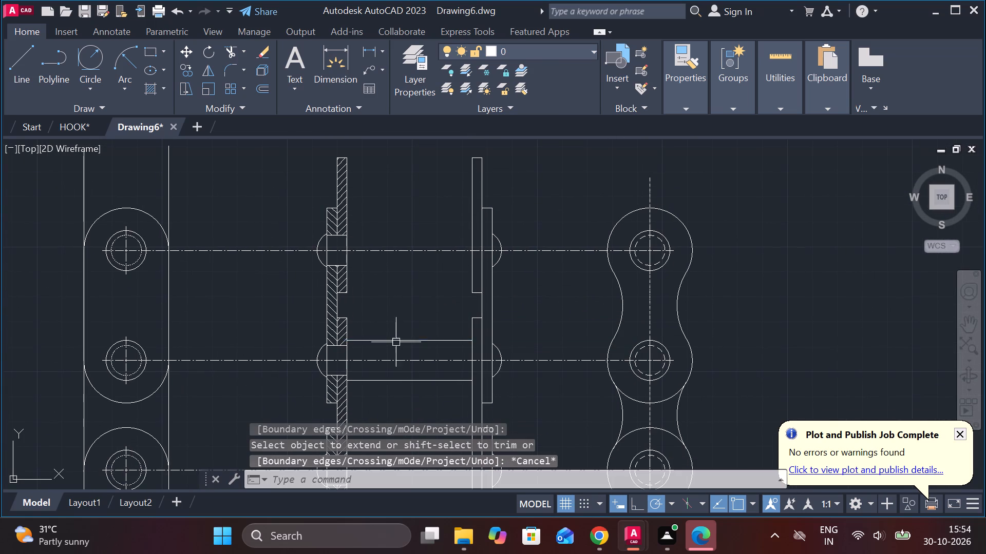
Copy the four-line roller outline from the second pin 44 units up onto the top pin's centre line.
click(402, 339)
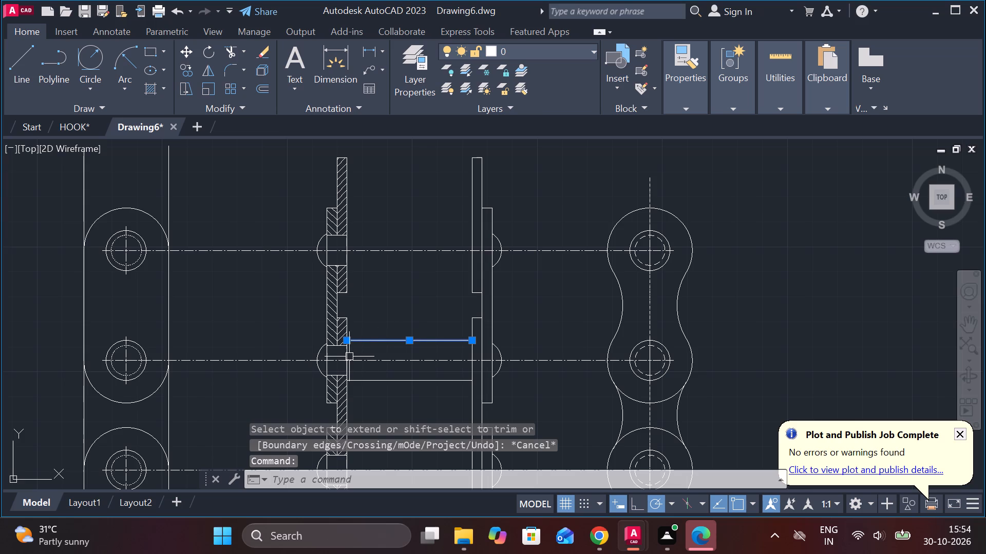
click(349, 357)
click(371, 379)
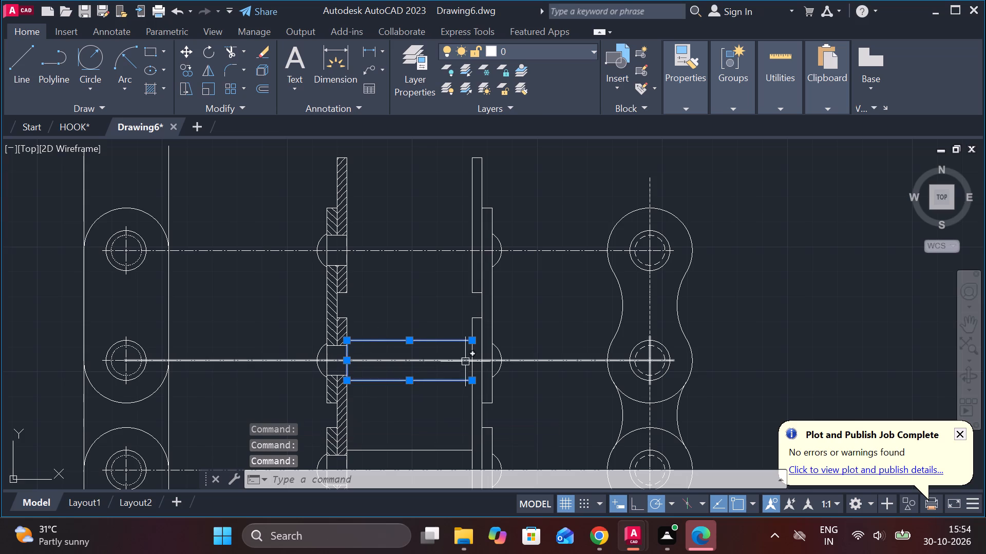
click(471, 355)
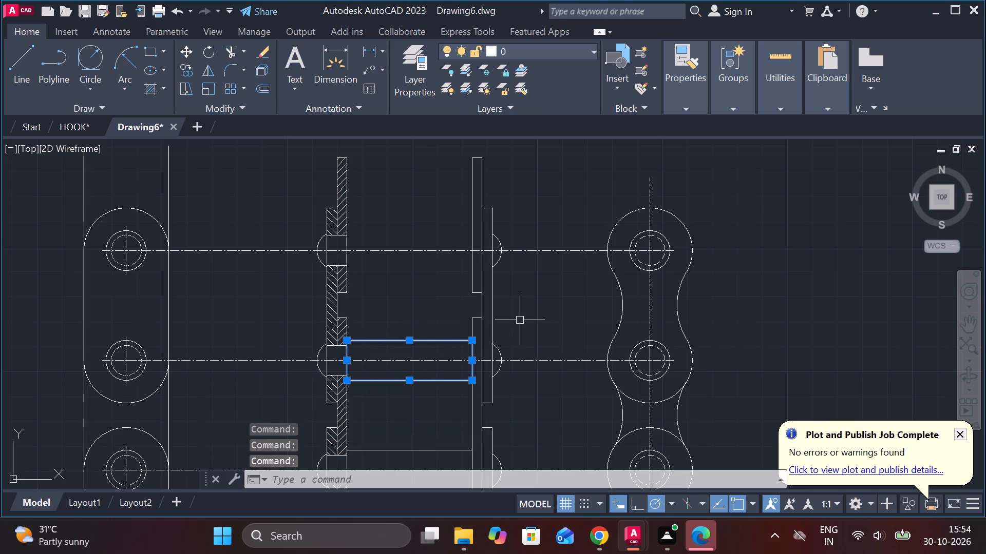
text(CO)
key(Return)
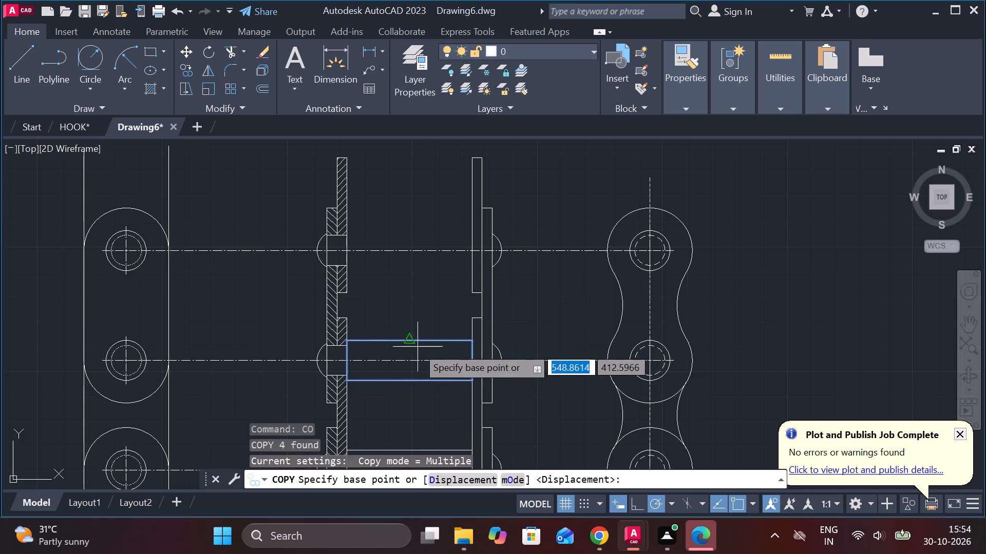
click(356, 358)
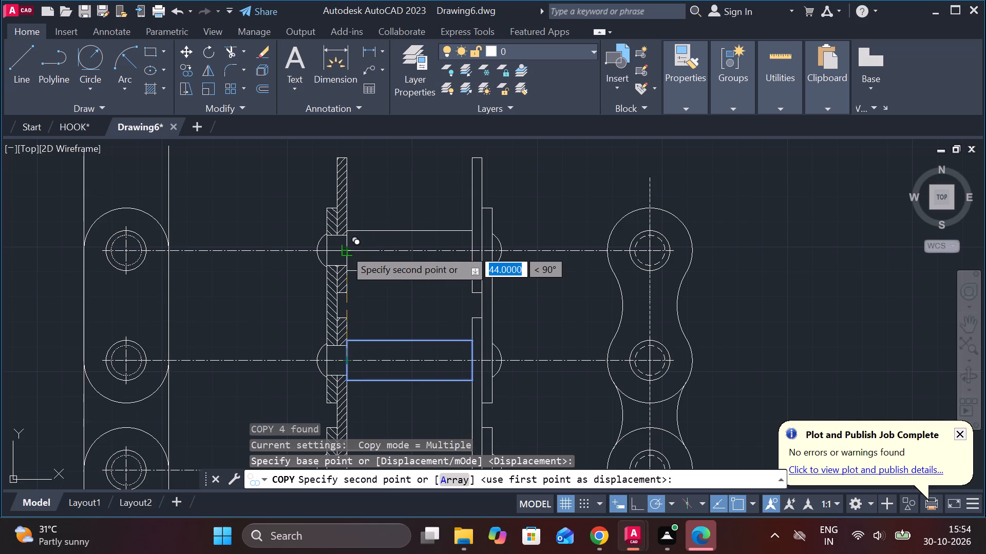
click(345, 249)
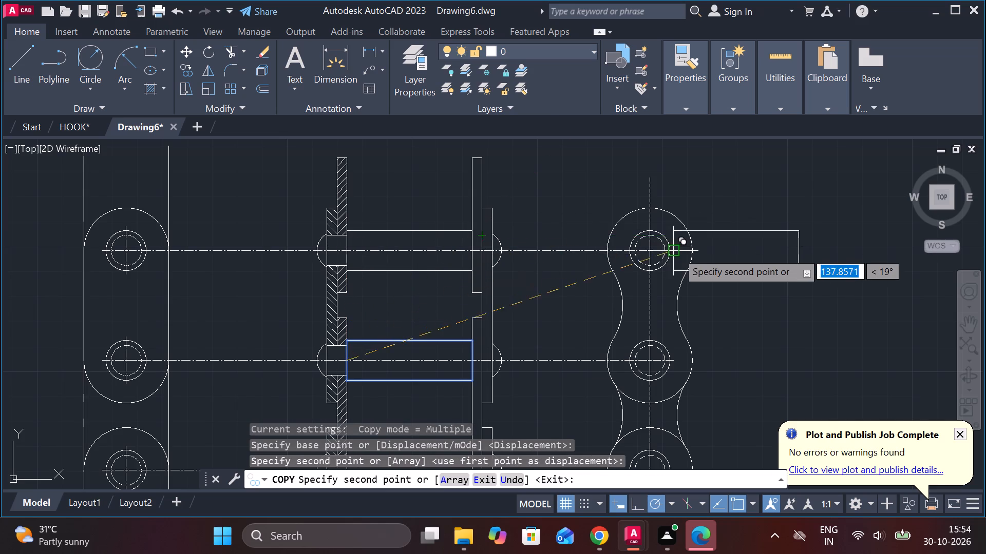
scroll(676, 251, down, 1)
key(Escape)
Check the radius of the rounded head arcs at both ends of the lowest pin in the sectional view.
scroll(708, 302, down, 1)
middle_drag(724, 323, 612, 269)
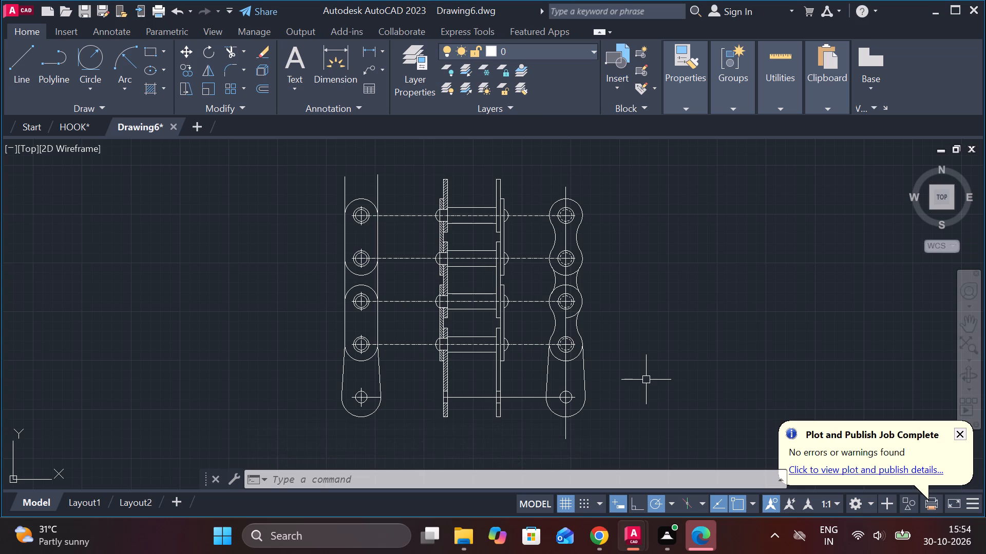
scroll(438, 349, up, 1)
scroll(567, 366, up, 1)
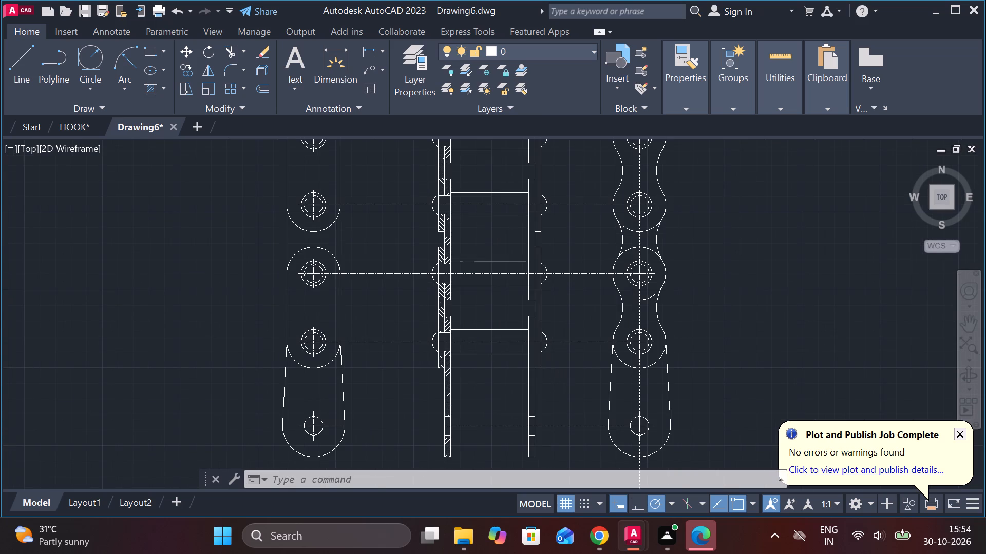
scroll(567, 366, up, 1)
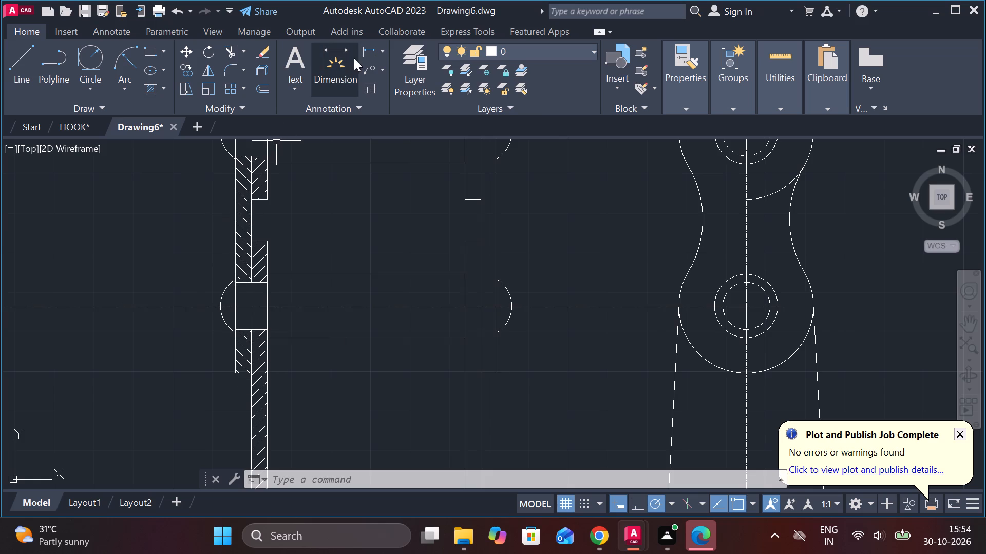
click(386, 50)
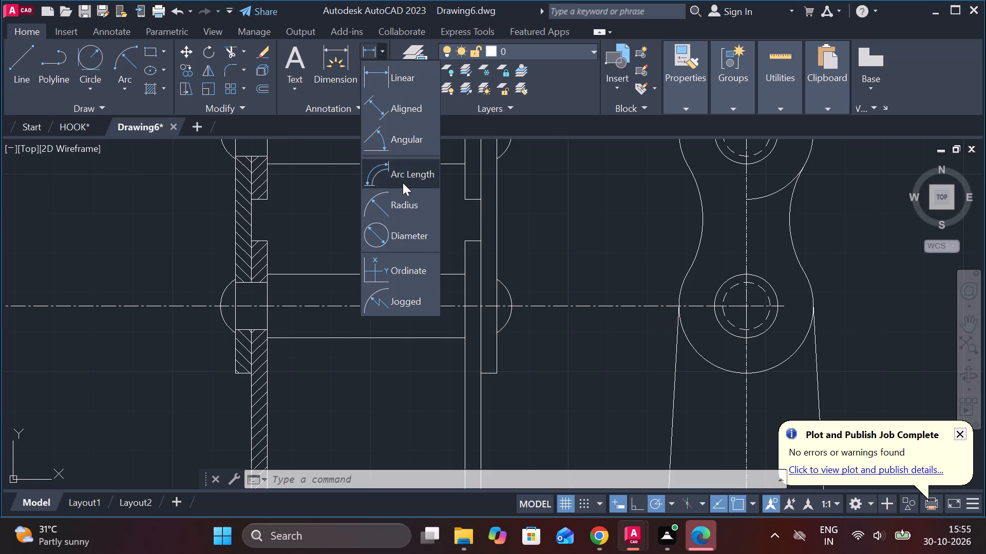
click(400, 203)
click(502, 285)
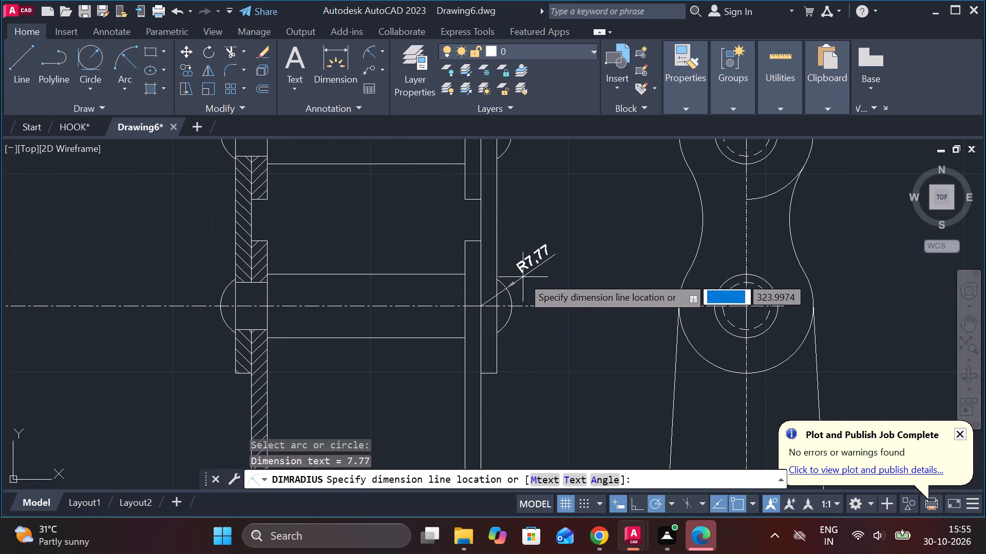
key(Escape)
key(space)
click(228, 286)
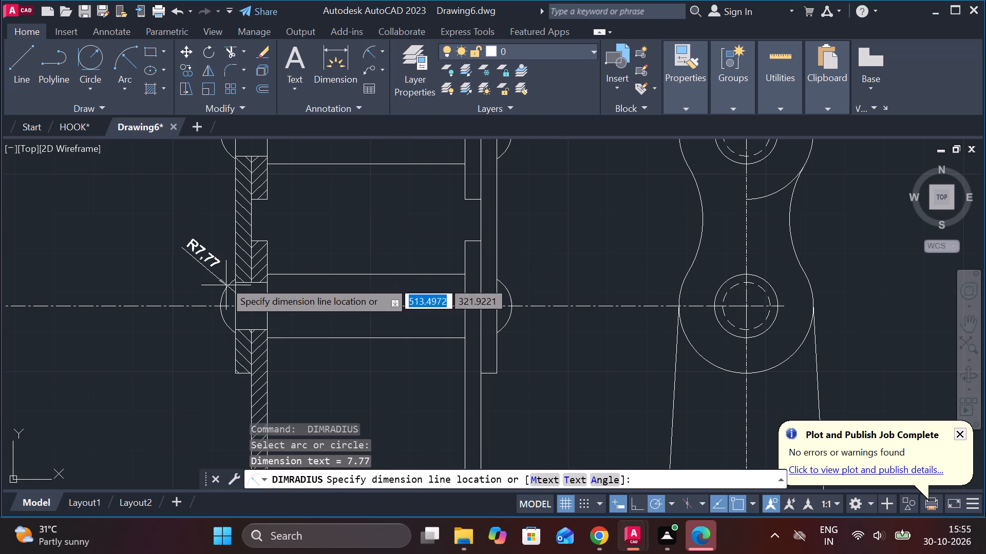
scroll(282, 266, down, 1)
key(Escape)
scroll(528, 279, down, 2)
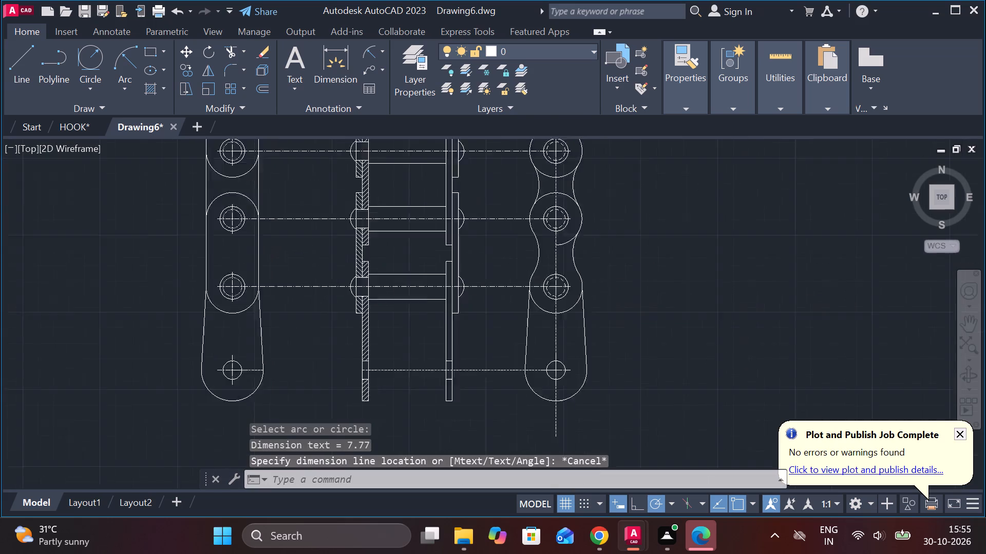
Erase the four long horizontal centre lines running through the pins across all three chain views.
middle_drag(516, 200, 517, 282)
middle_drag(593, 302, 546, 288)
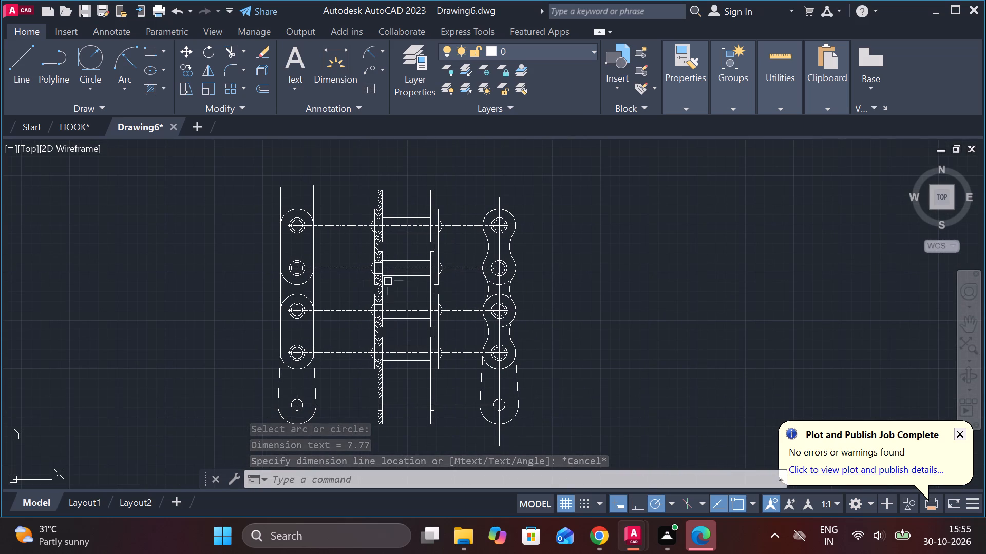
click(458, 224)
click(467, 265)
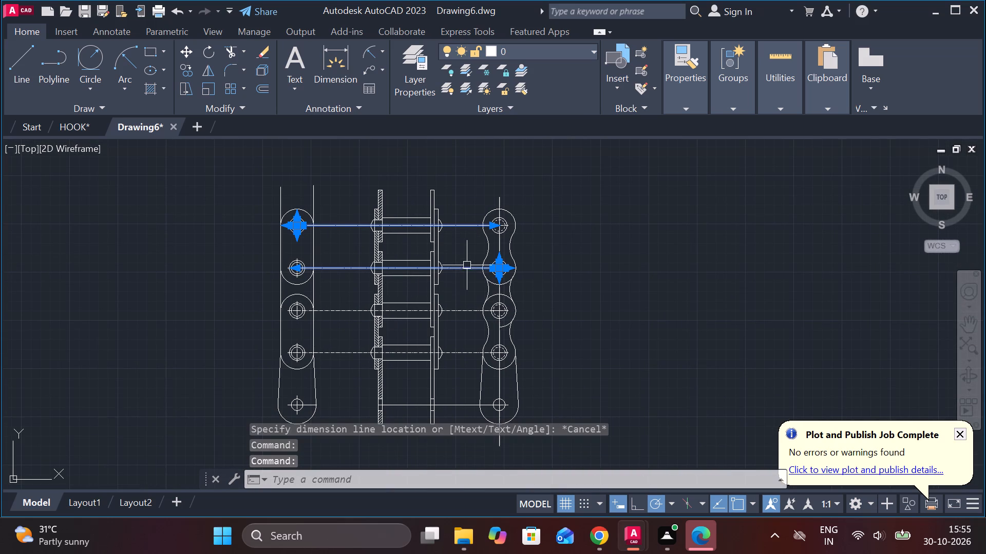
click(456, 313)
click(457, 352)
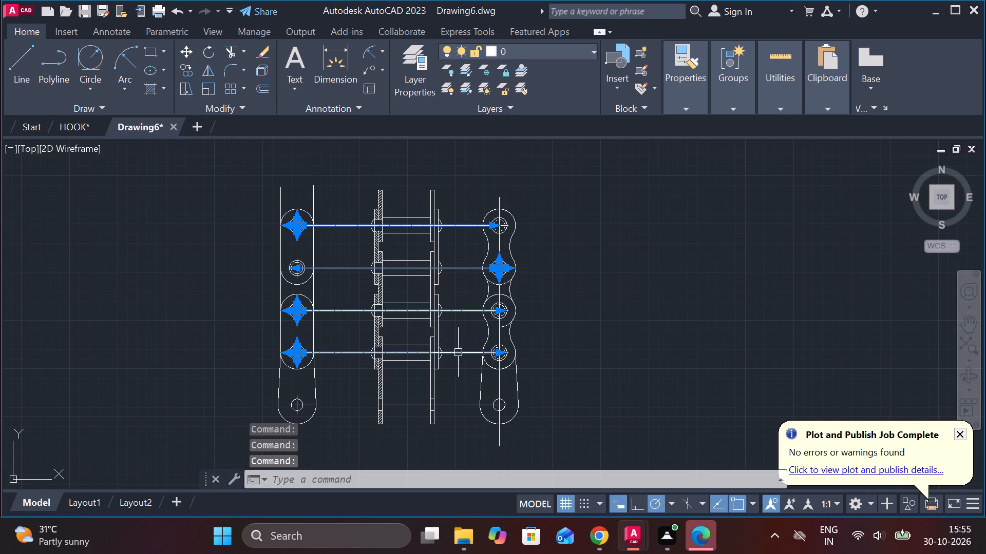
text(E)
key(space)
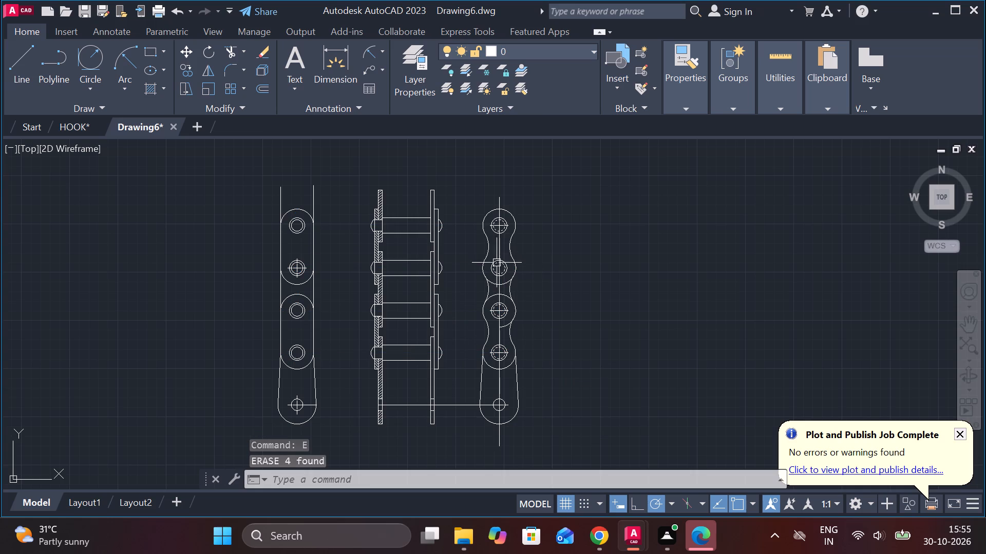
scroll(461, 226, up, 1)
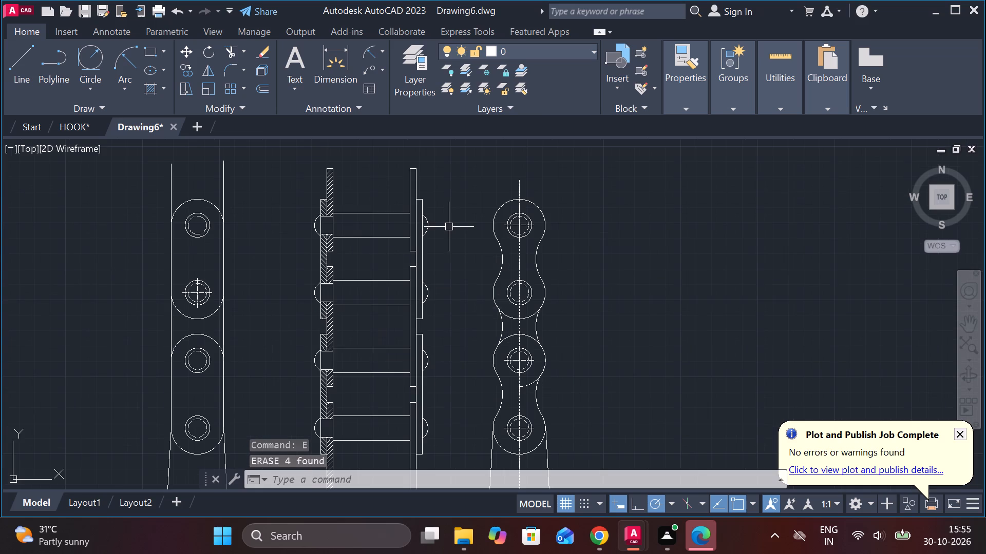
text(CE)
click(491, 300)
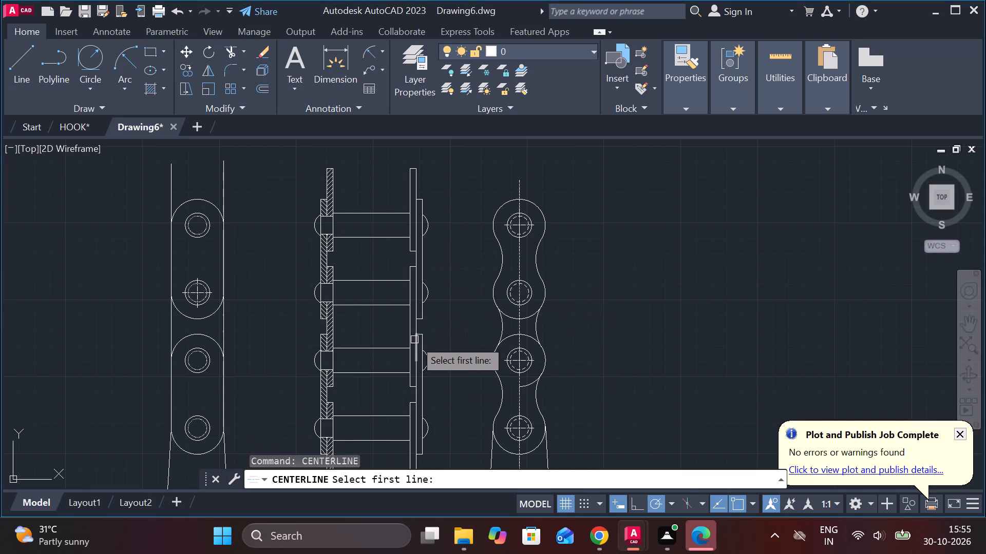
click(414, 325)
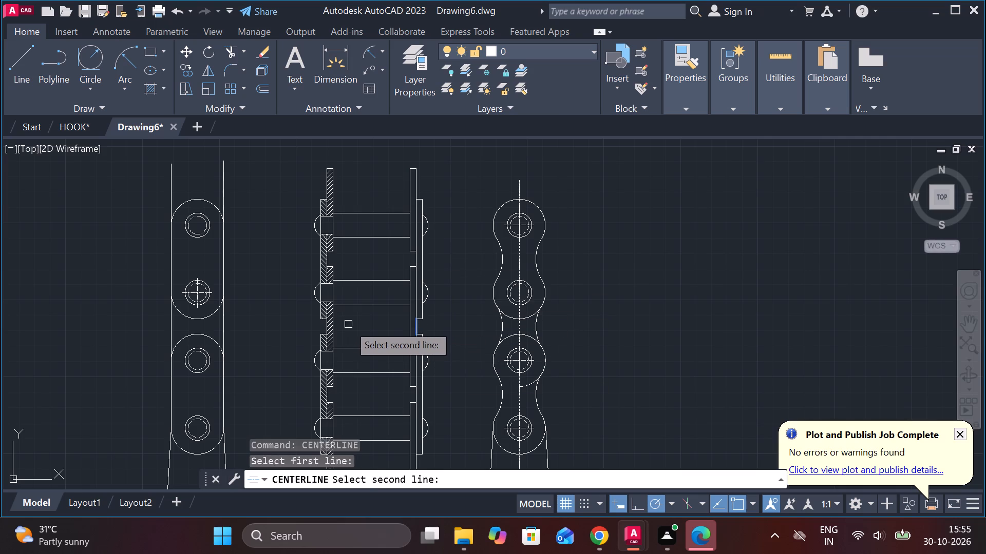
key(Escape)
Add a vertical centre line midway between the inner edges of the plates at the top of the sectional view.
text(CEN)
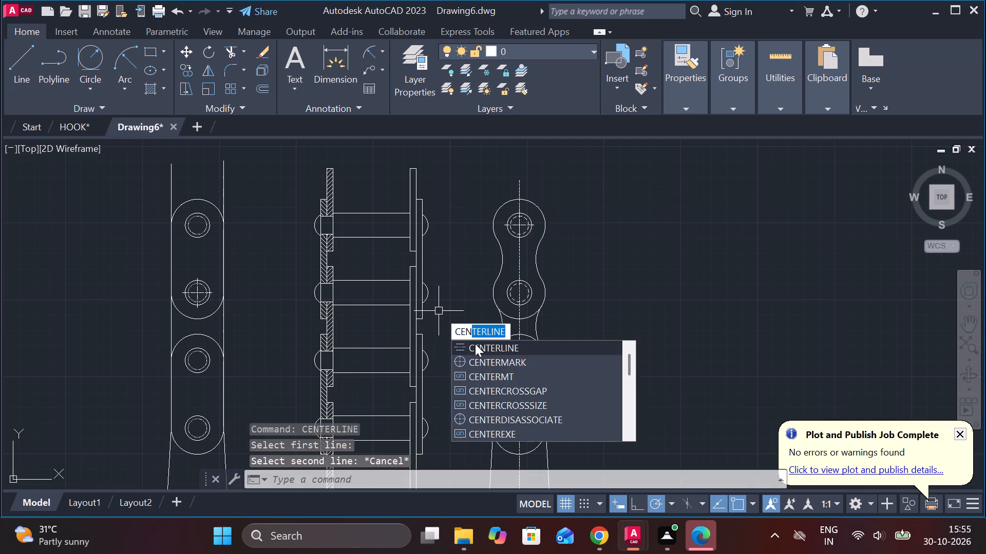
click(475, 344)
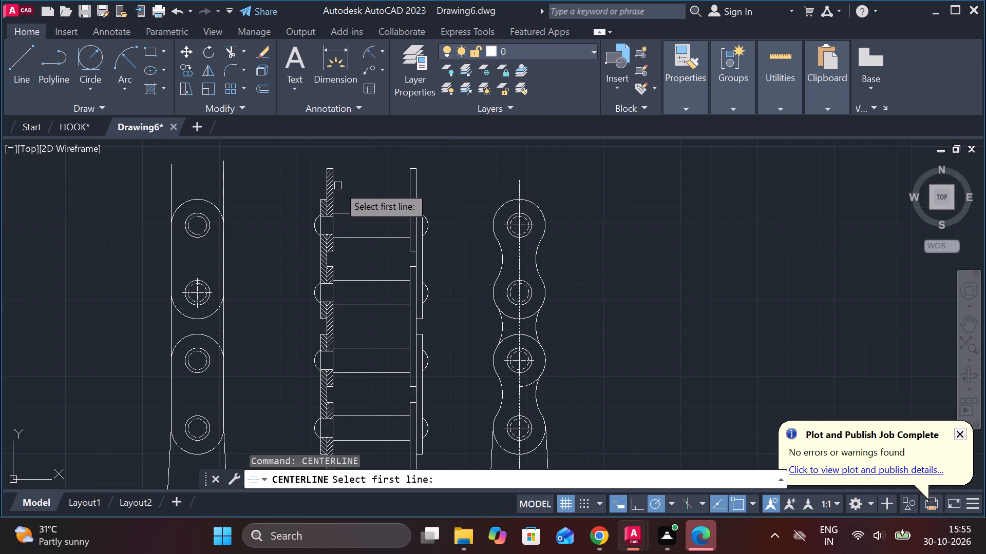
click(334, 184)
click(410, 184)
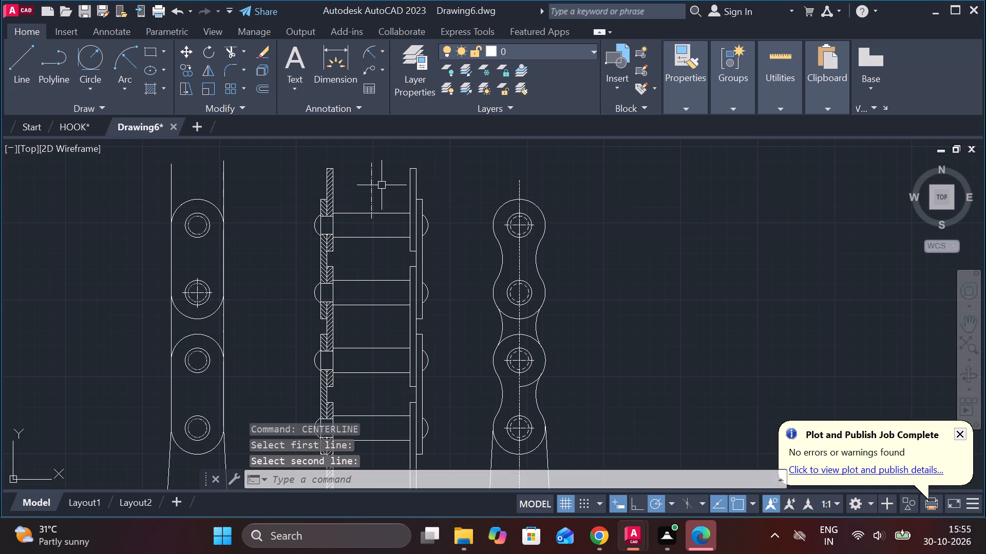
Stretch the sectional view's vertical centre line down to just below the bottom ends of the plates.
click(370, 190)
click(369, 222)
scroll(370, 332, down, 1)
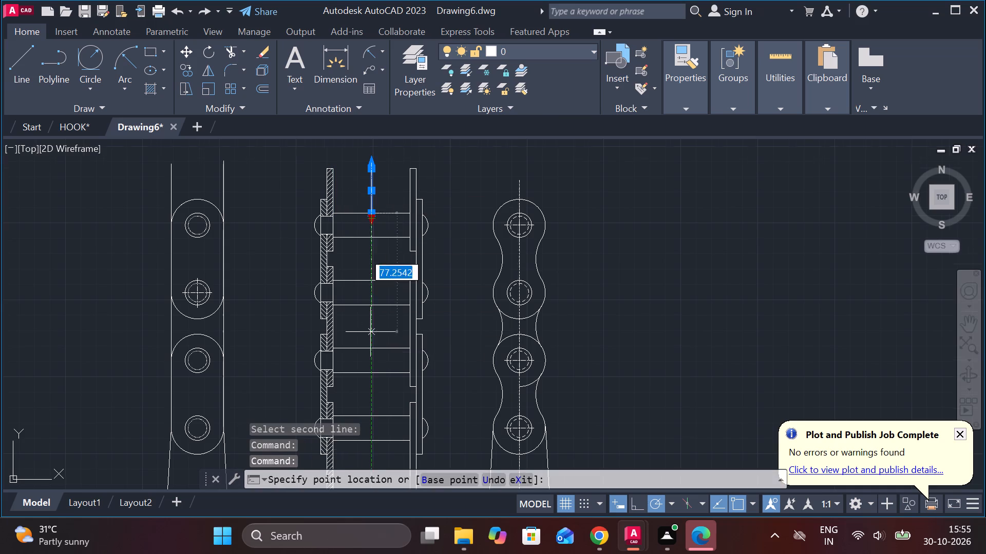
scroll(370, 332, down, 1)
middle_drag(362, 348, 340, 236)
scroll(345, 309, up, 2)
click(345, 295)
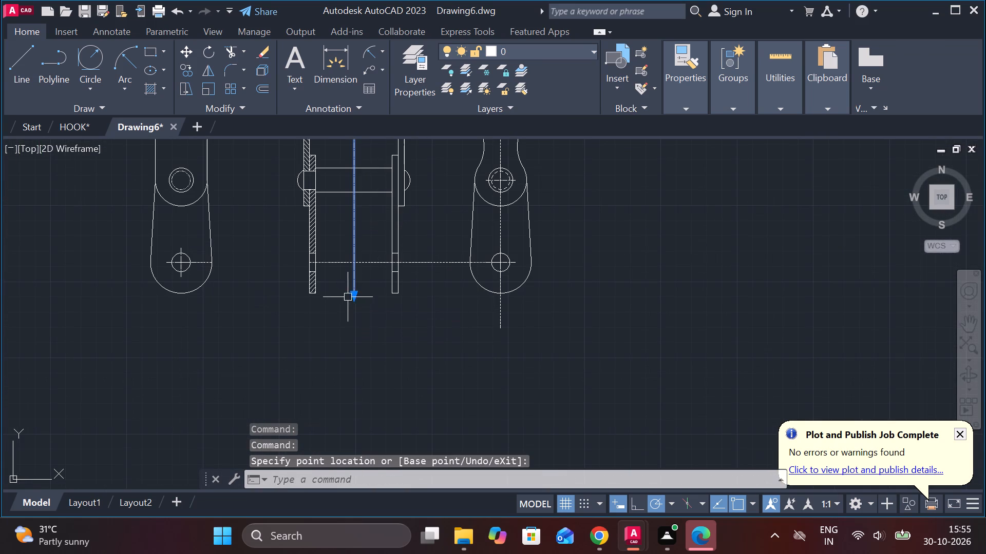
scroll(565, 304, down, 1)
key(Escape)
middle_drag(611, 243, 620, 338)
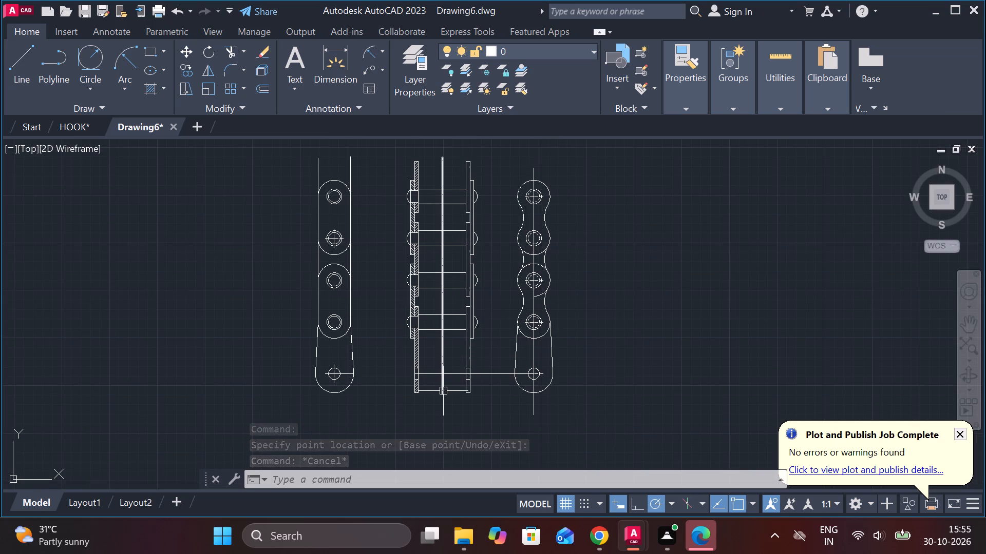
Draw a wavy spline break line joining the open upper ends of the straight-sided plate in the first view.
text(SPL)
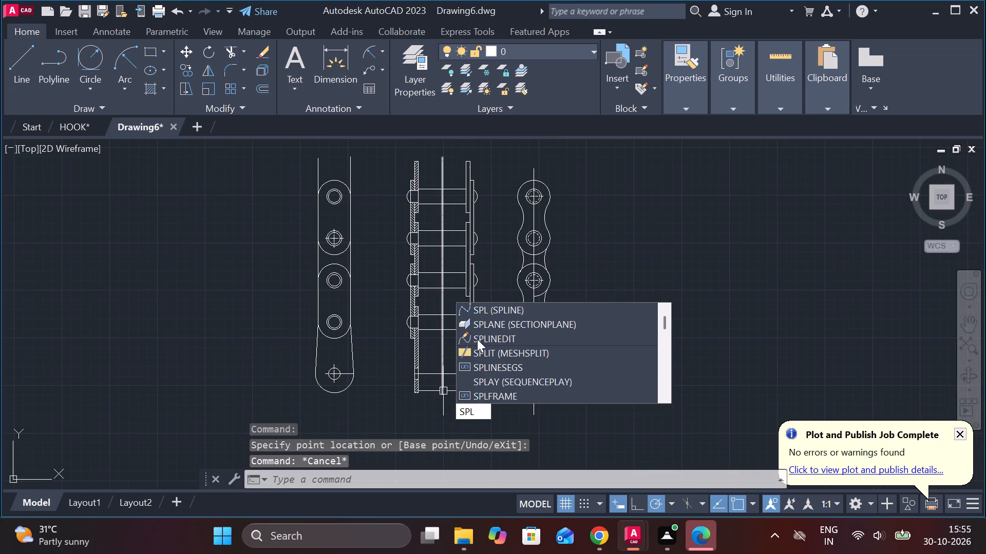
click(489, 310)
scroll(332, 171, up, 1)
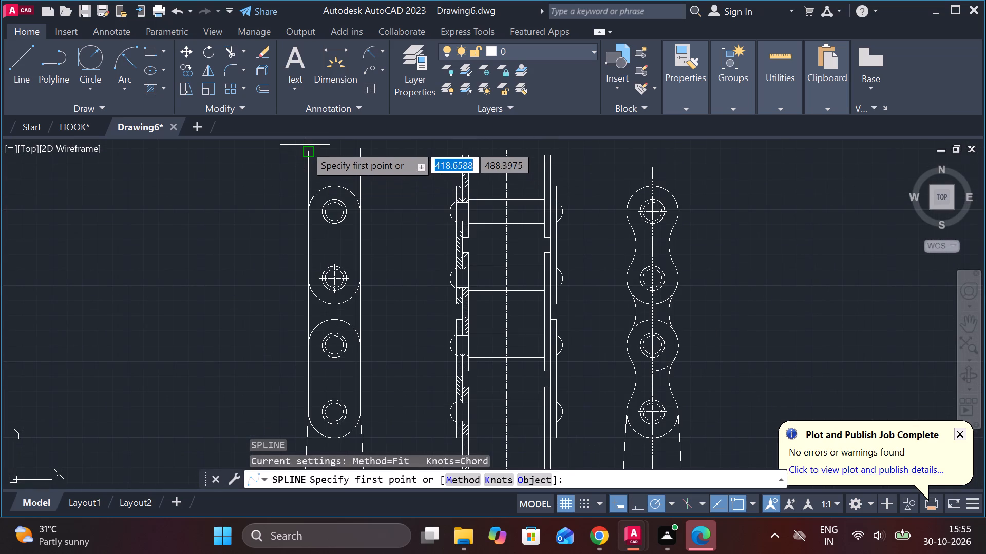
click(309, 152)
click(323, 161)
click(339, 156)
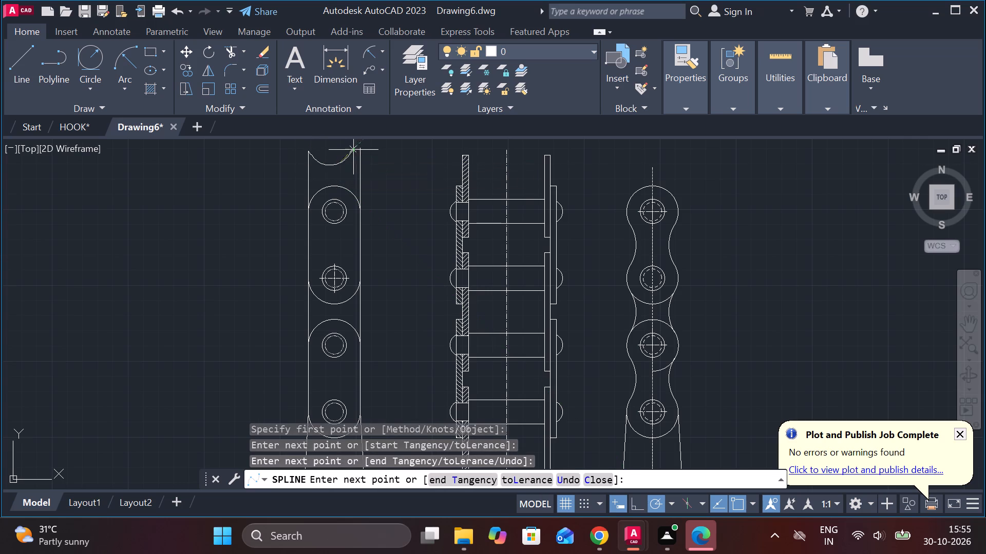
click(354, 150)
click(356, 150)
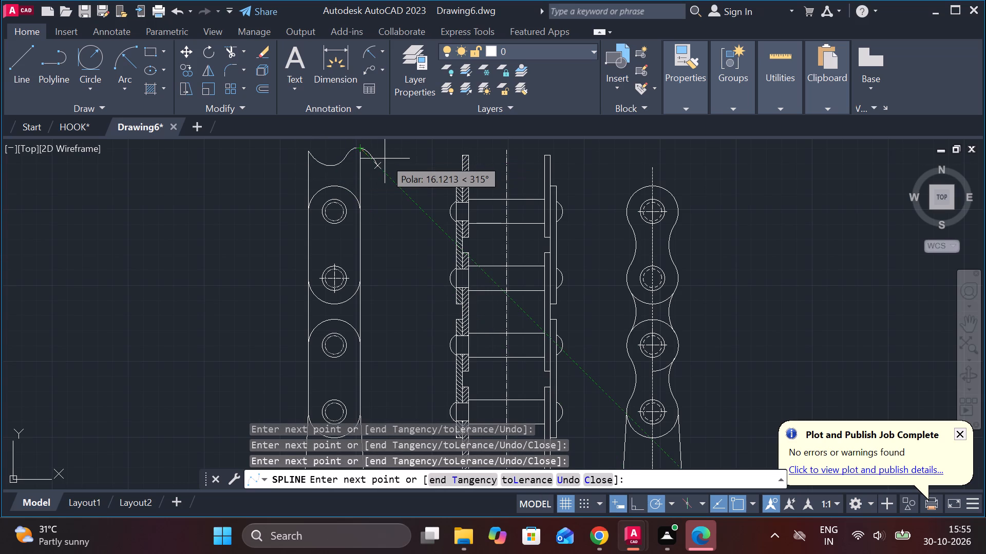
key(Return)
Copy the right concave waist arc of the contoured link upward so it rises from the top rounded end.
scroll(630, 311, down, 2)
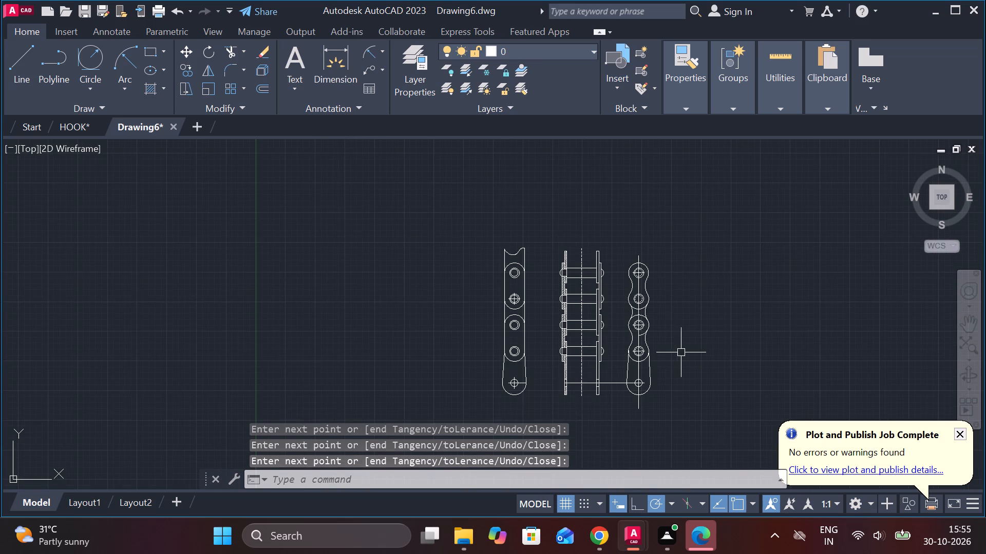
middle_drag(680, 352, 646, 350)
middle_drag(663, 341, 545, 535)
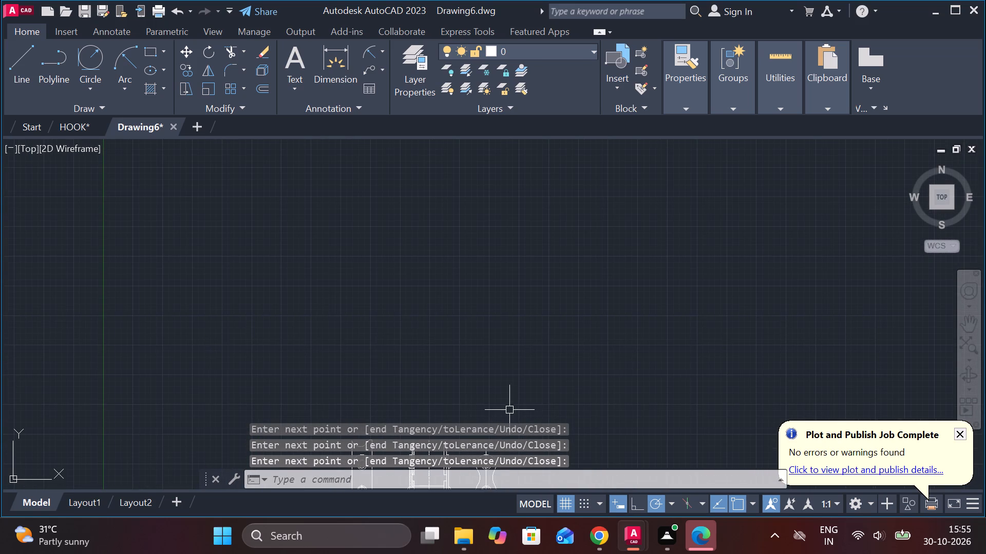
middle_drag(509, 410, 509, 238)
scroll(507, 262, up, 2)
middle_drag(497, 304, 477, 273)
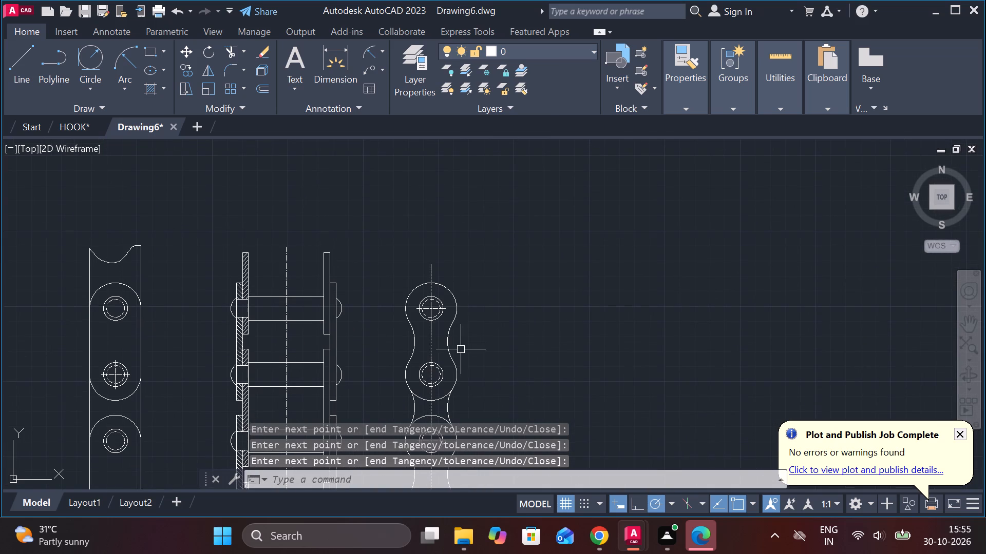
click(452, 345)
click(456, 346)
click(446, 345)
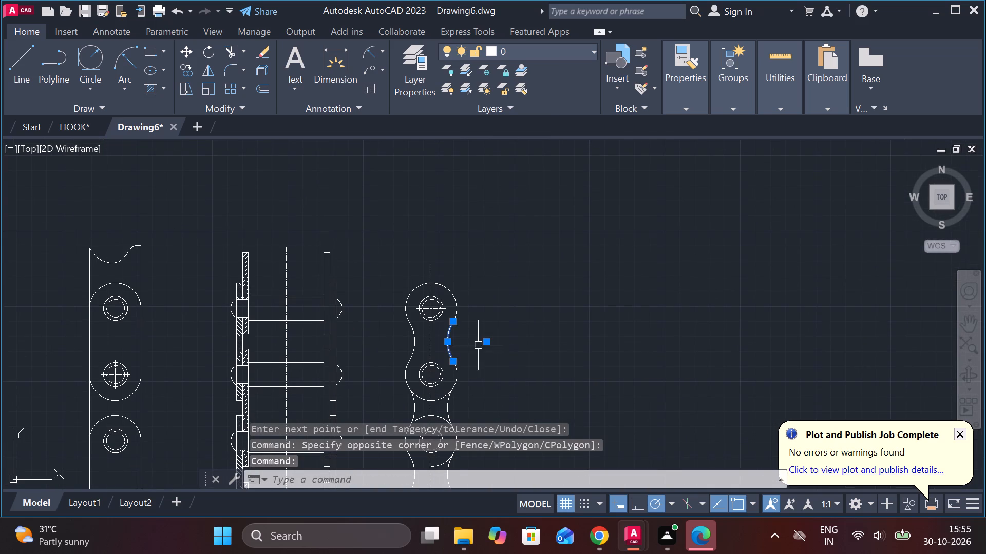
text(CO)
key(Return)
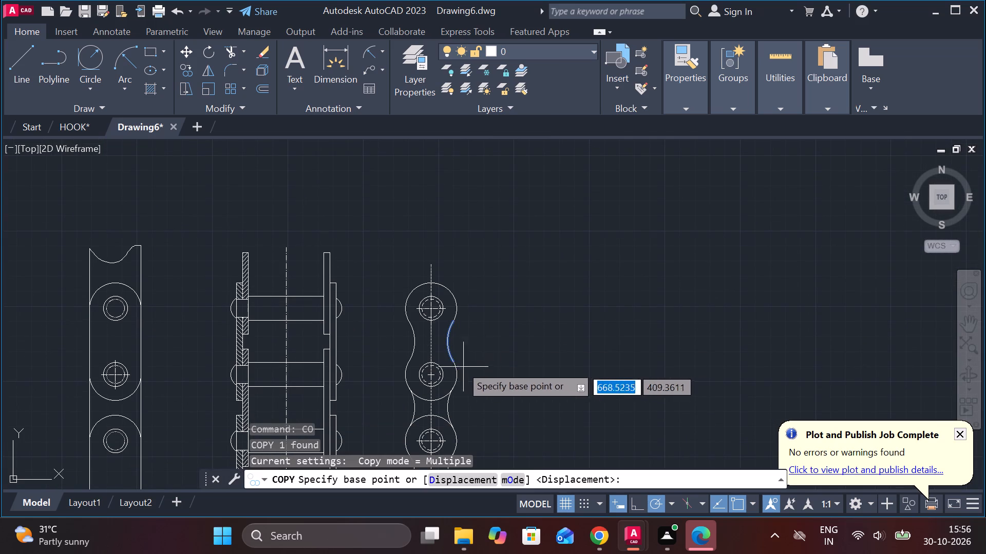
click(458, 364)
click(460, 300)
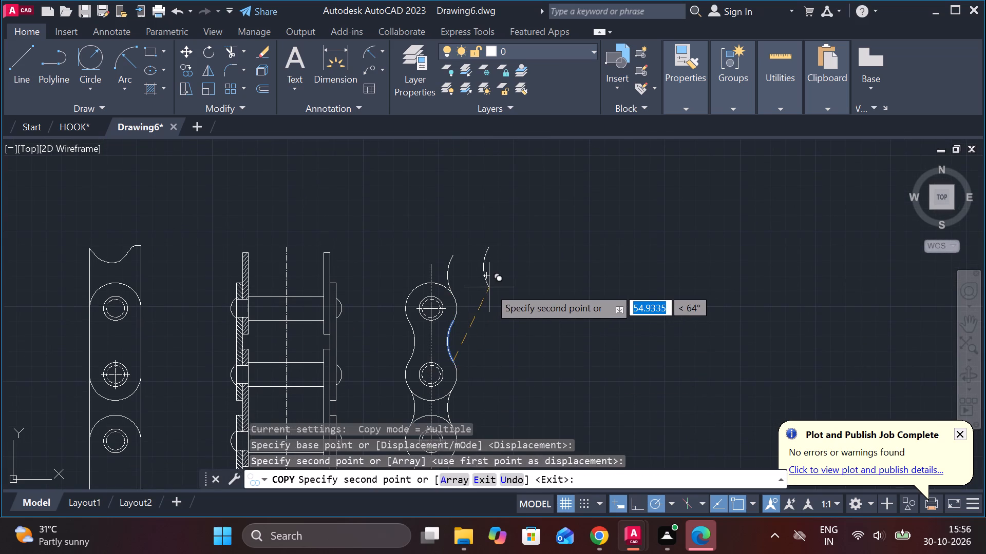
key(Escape)
Copy the left concave waist arc of the contoured link upward so it rises from the top rounded end.
click(414, 338)
text(CO)
key(Return)
text(CO)
key(Return)
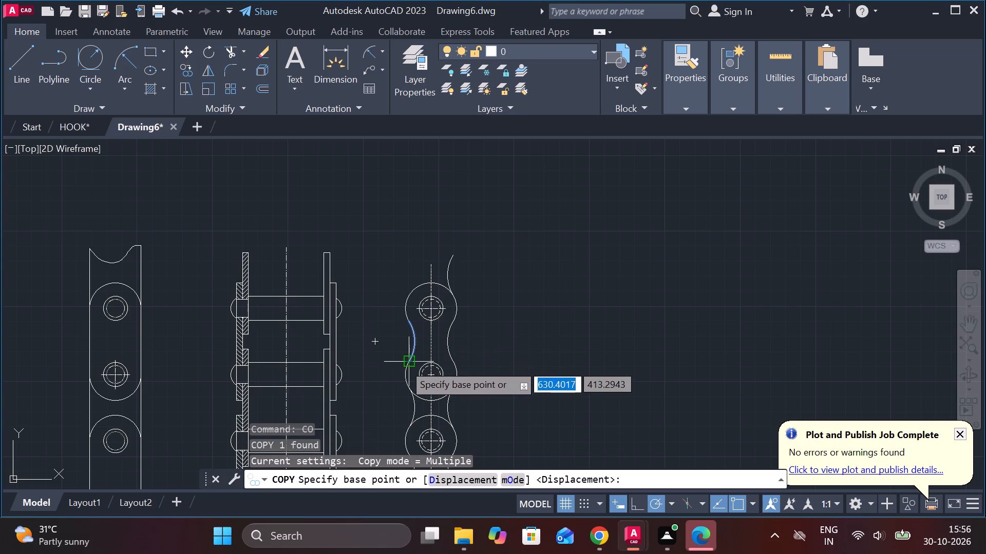
click(404, 364)
click(399, 305)
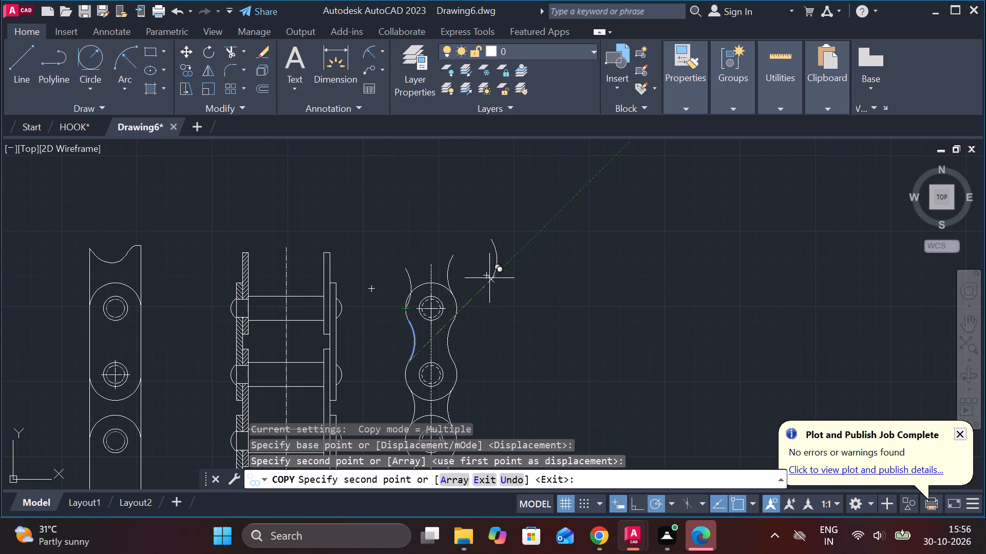
key(ctrl+z)
scroll(414, 294, up, 2)
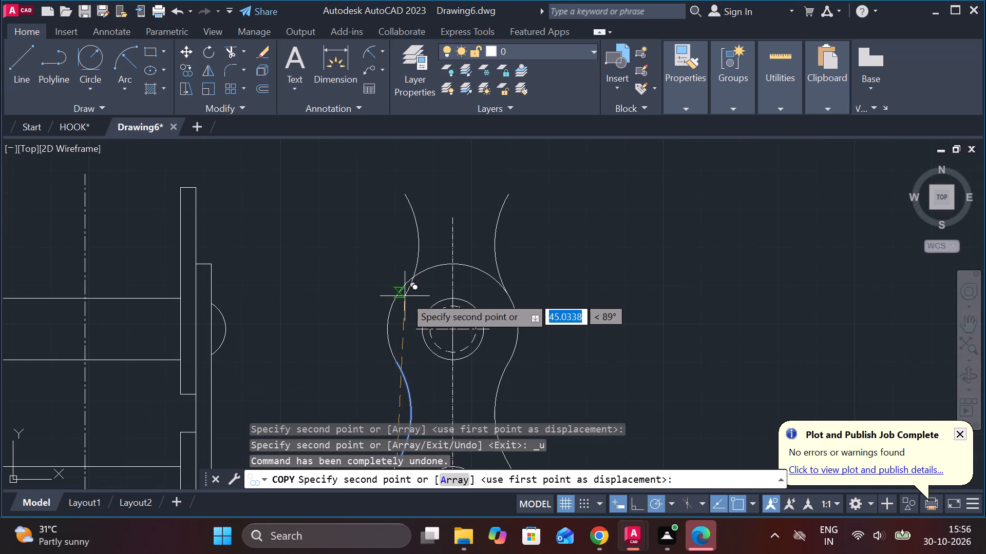
click(395, 296)
scroll(565, 291, down, 1)
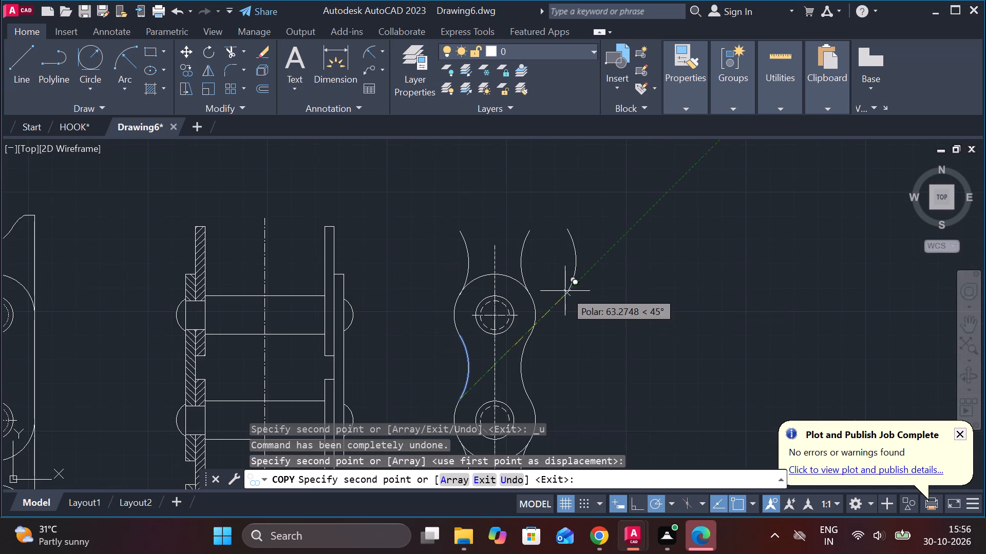
key(Escape)
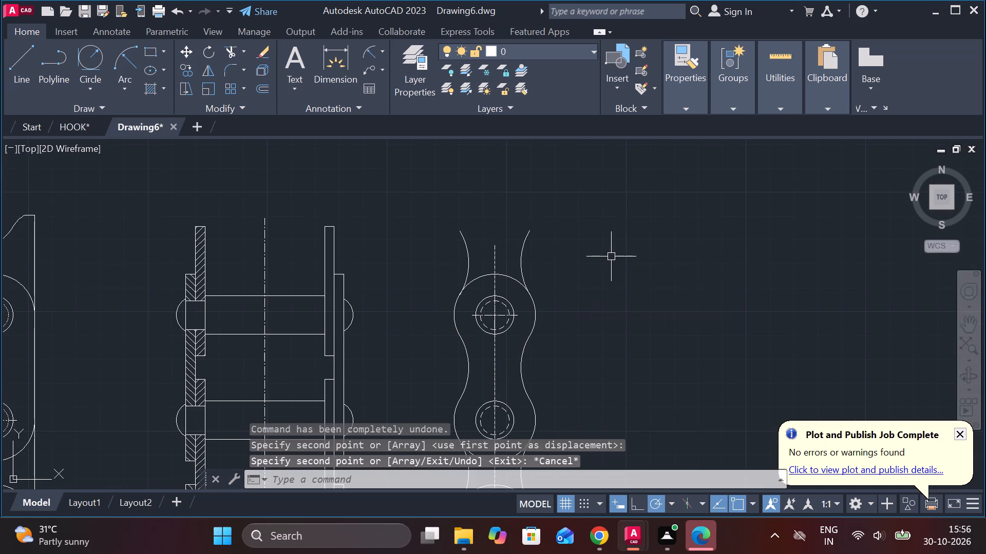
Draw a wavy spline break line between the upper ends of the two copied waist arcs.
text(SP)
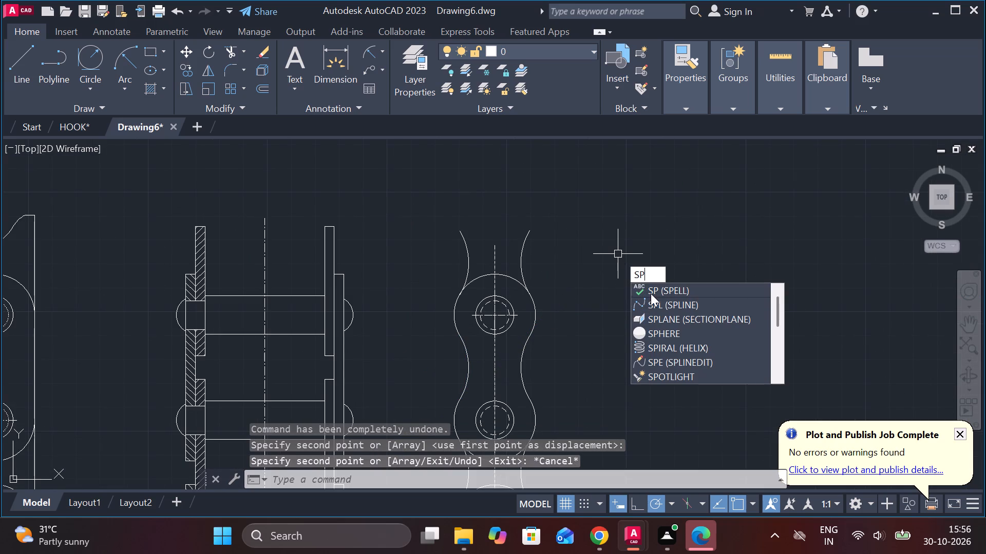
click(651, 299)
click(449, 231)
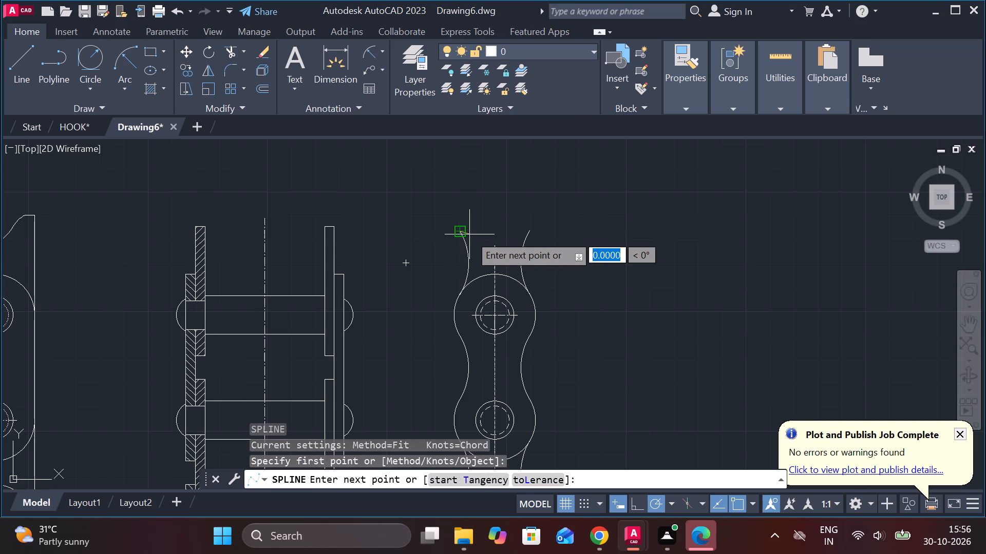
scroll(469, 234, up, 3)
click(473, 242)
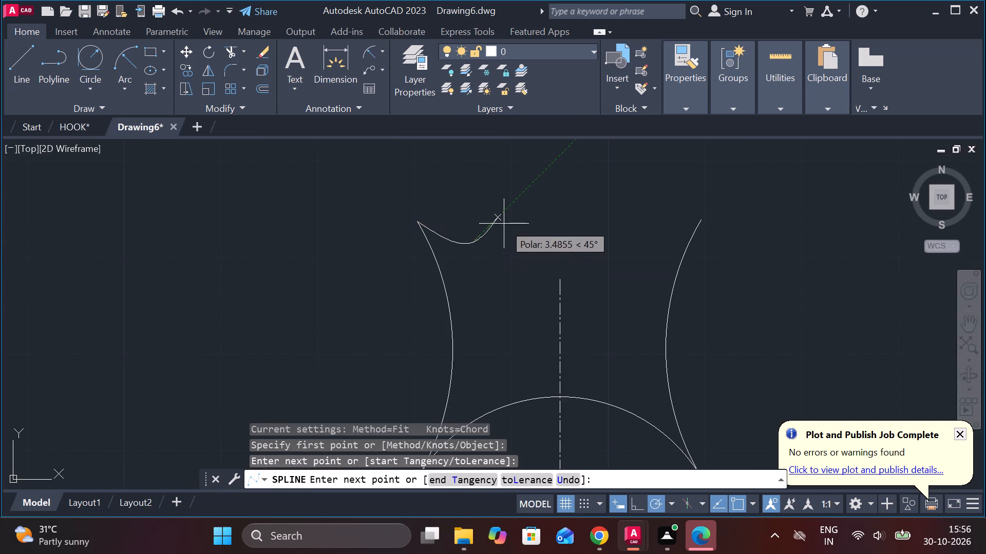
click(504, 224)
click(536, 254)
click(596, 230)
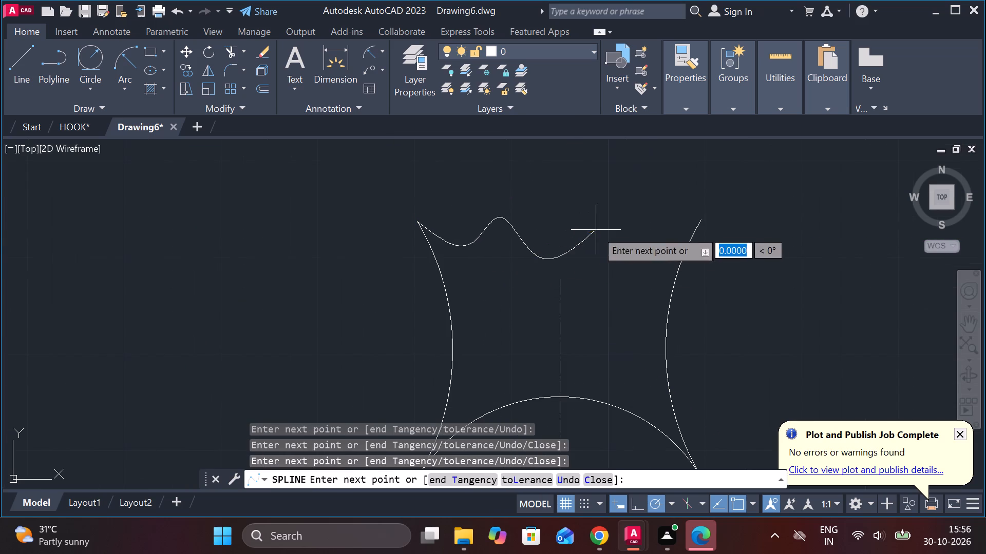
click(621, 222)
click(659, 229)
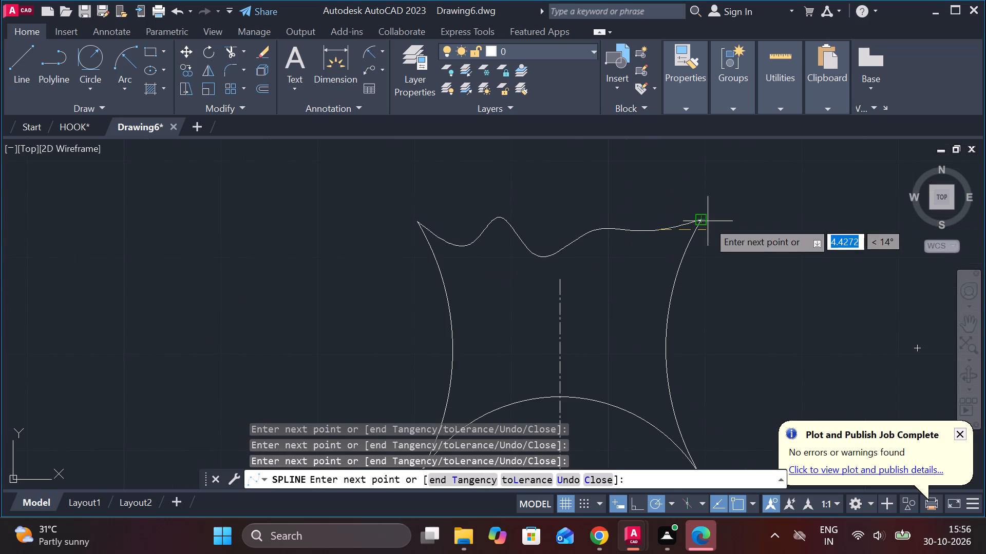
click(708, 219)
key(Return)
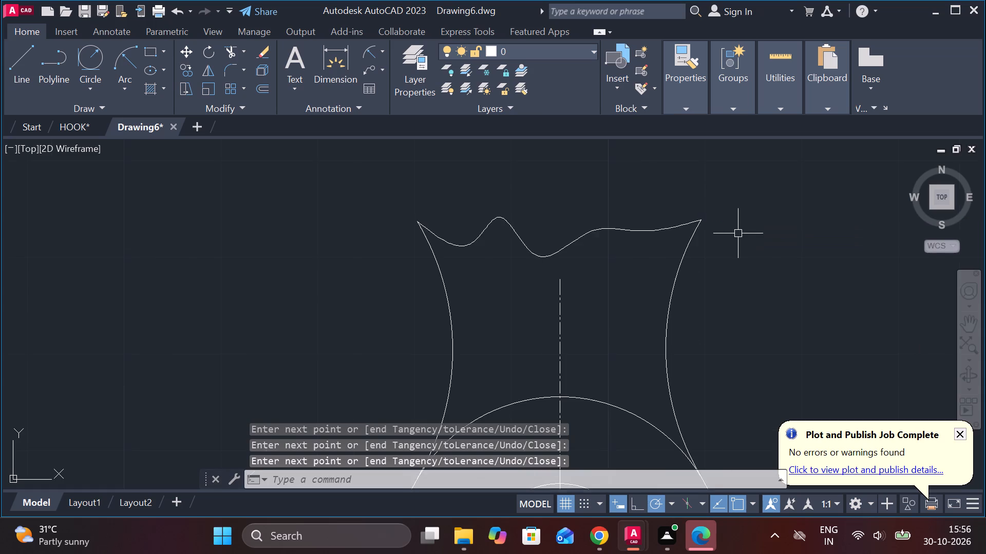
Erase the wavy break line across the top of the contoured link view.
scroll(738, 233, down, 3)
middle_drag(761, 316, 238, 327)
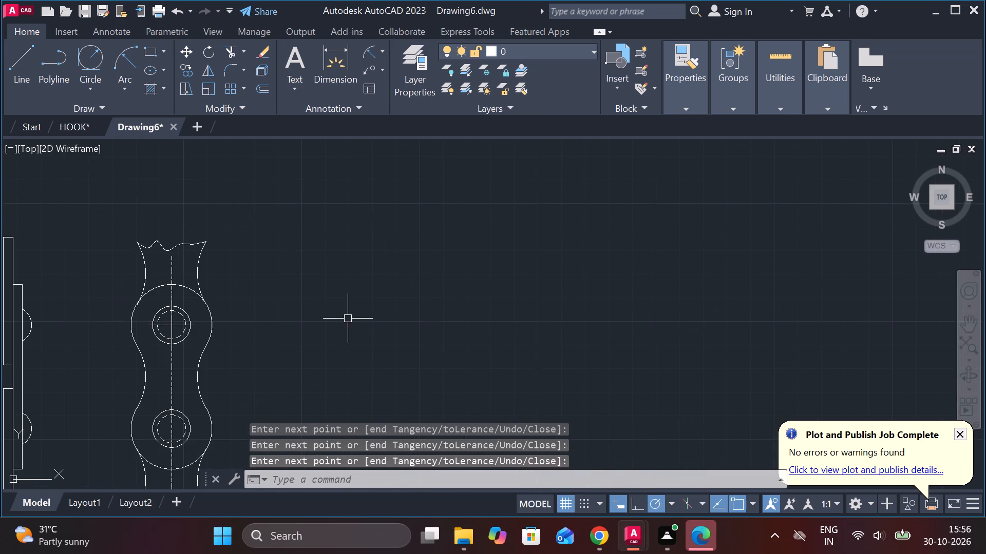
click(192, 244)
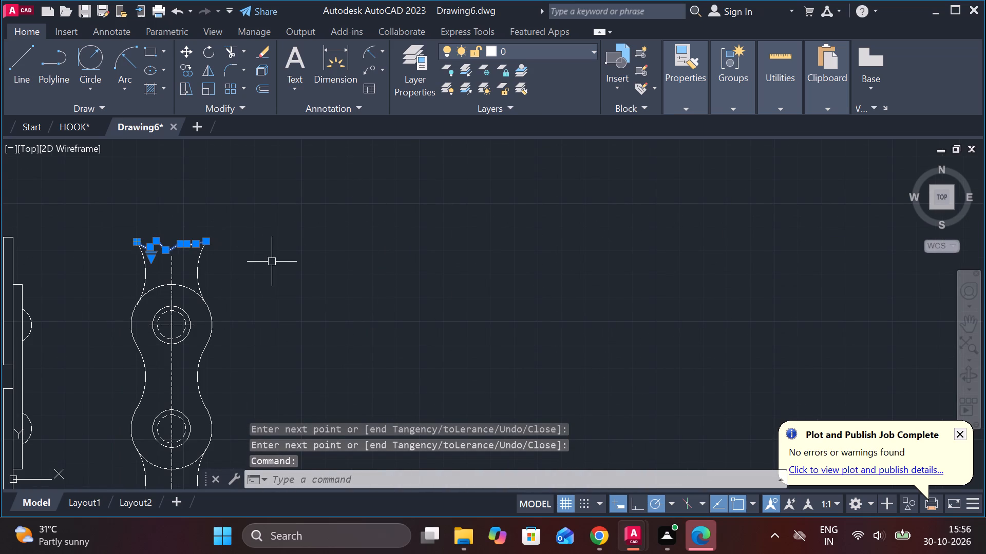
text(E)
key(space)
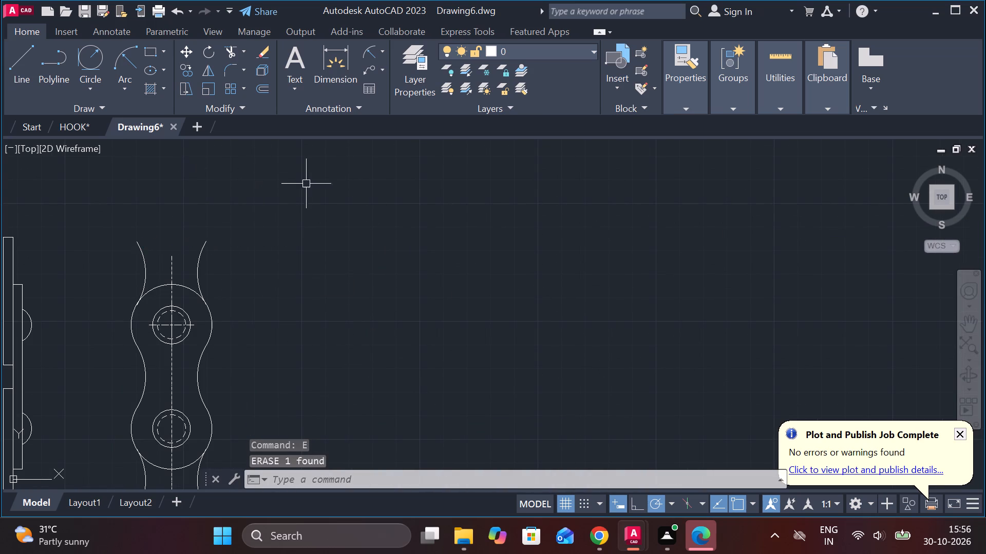
Draw a wavy spline break line joining the upper ends of the contoured link's two copied waist arcs.
text(SP)
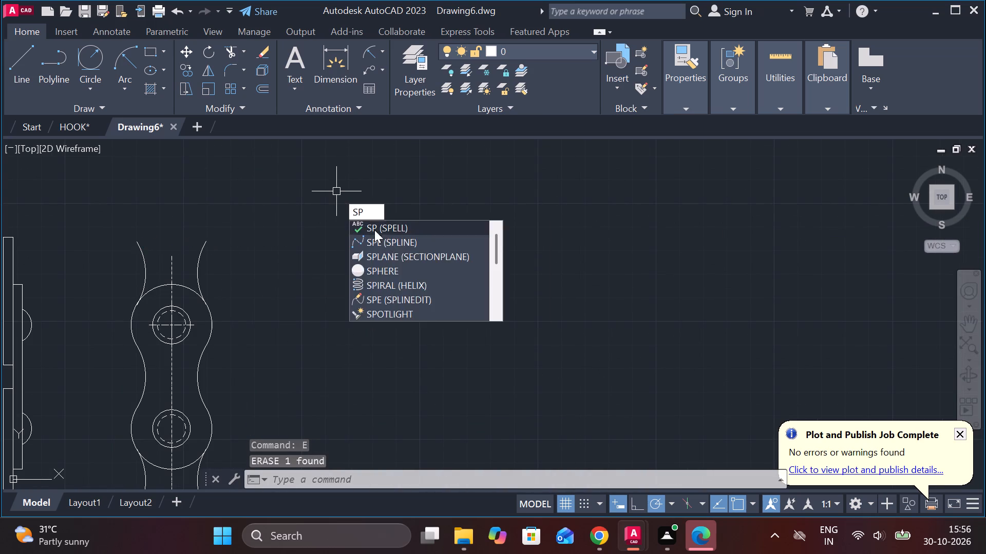
click(392, 243)
scroll(41, 240, up, 2)
click(286, 248)
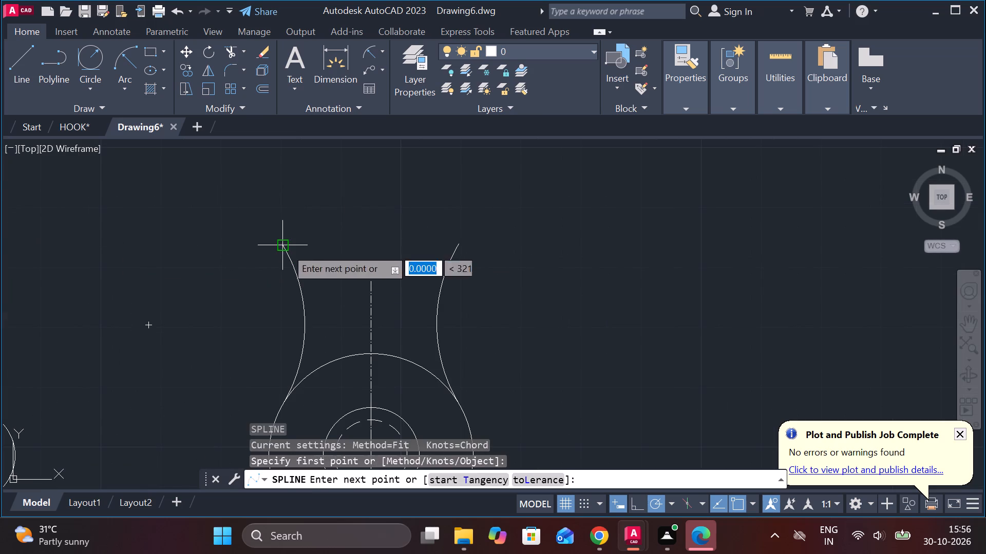
scroll(321, 252, up, 2)
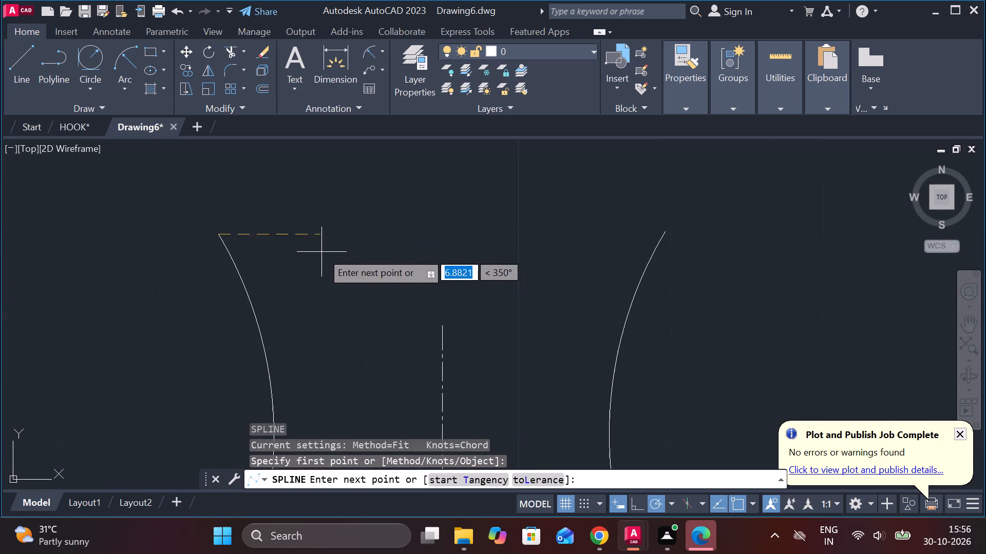
click(318, 254)
click(400, 236)
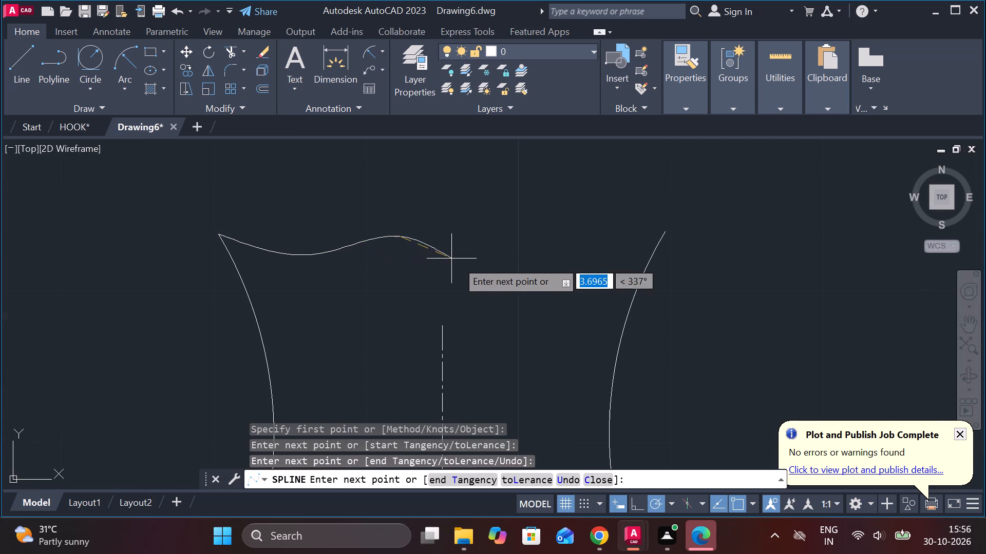
click(509, 261)
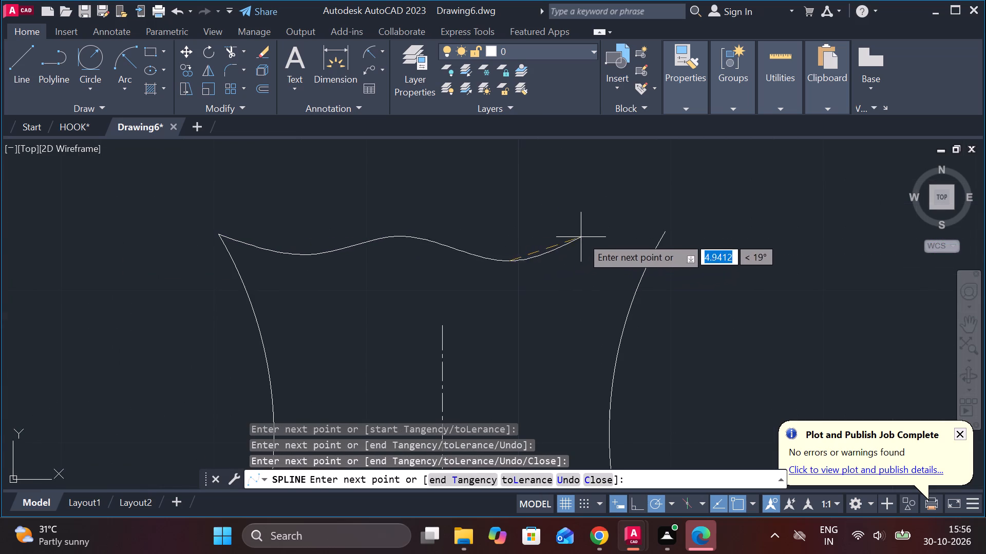
click(587, 232)
click(657, 235)
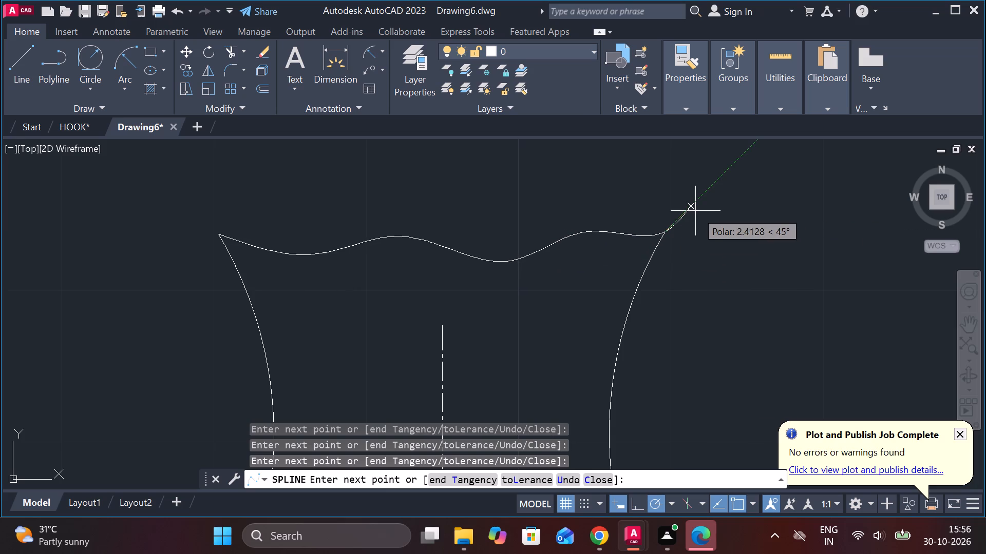
key(Return)
Extend the bottom horizontal centre line from the sectional view to the right edge of the left view's tapered end link.
scroll(696, 249, down, 3)
scroll(652, 263, down, 1)
middle_drag(738, 316, 620, 203)
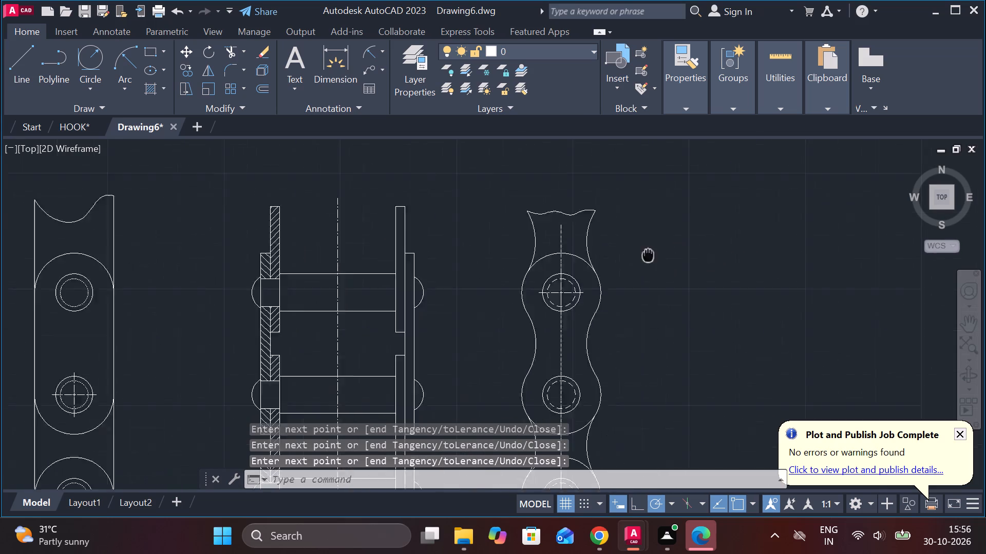
middle_drag(620, 203, 598, 183)
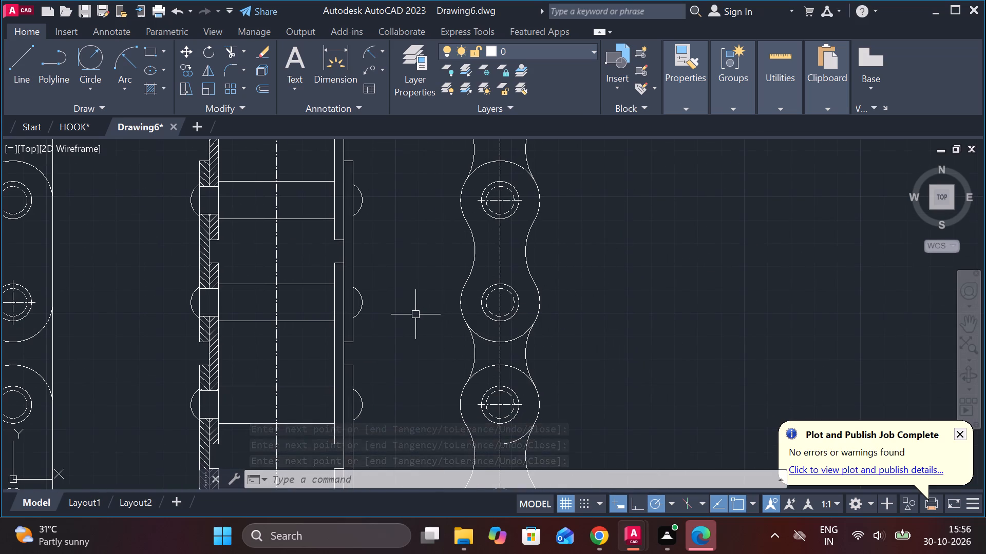
scroll(415, 314, down, 2)
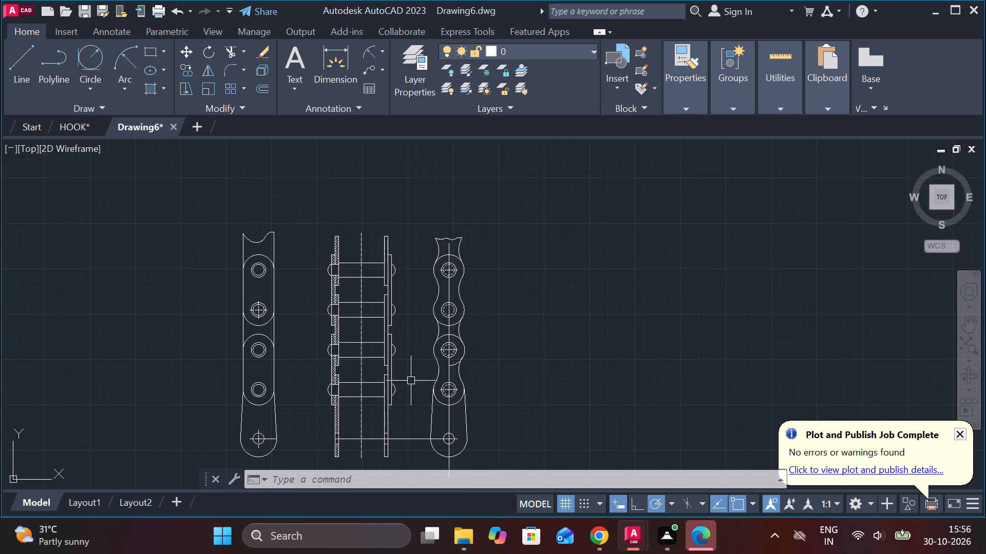
middle_drag(407, 409, 399, 309)
click(406, 341)
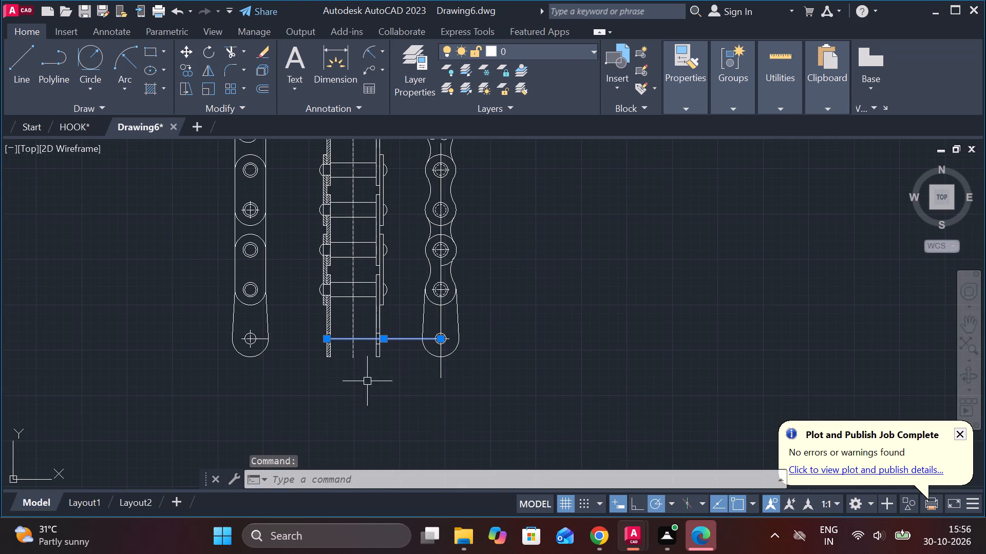
scroll(353, 325, up, 2)
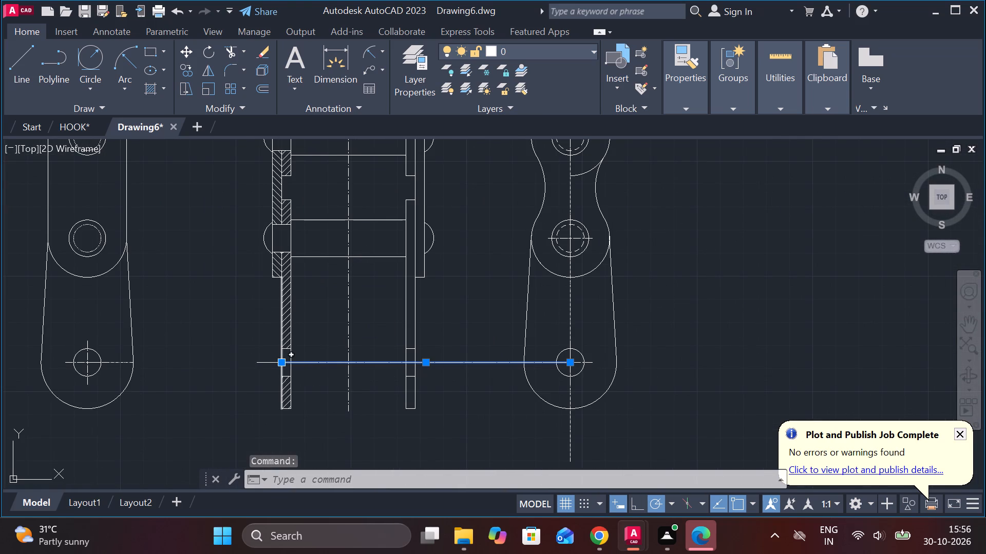
click(317, 398)
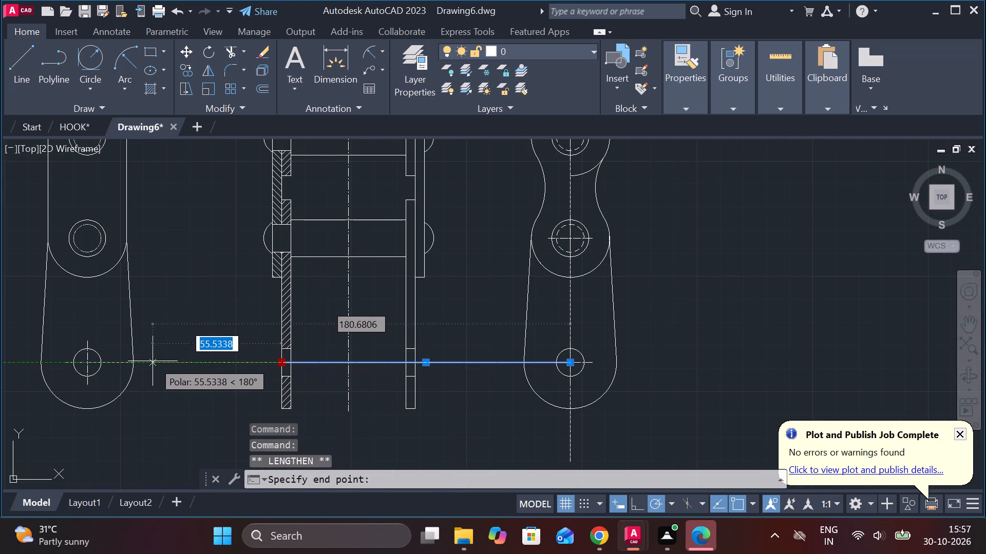
click(149, 361)
click(150, 363)
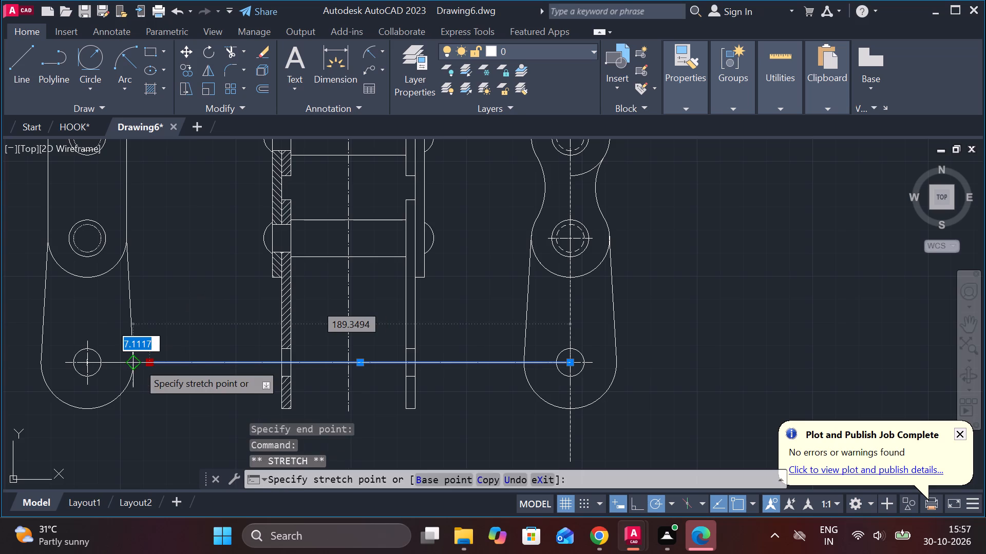
click(133, 363)
scroll(230, 322, down, 2)
key(Escape)
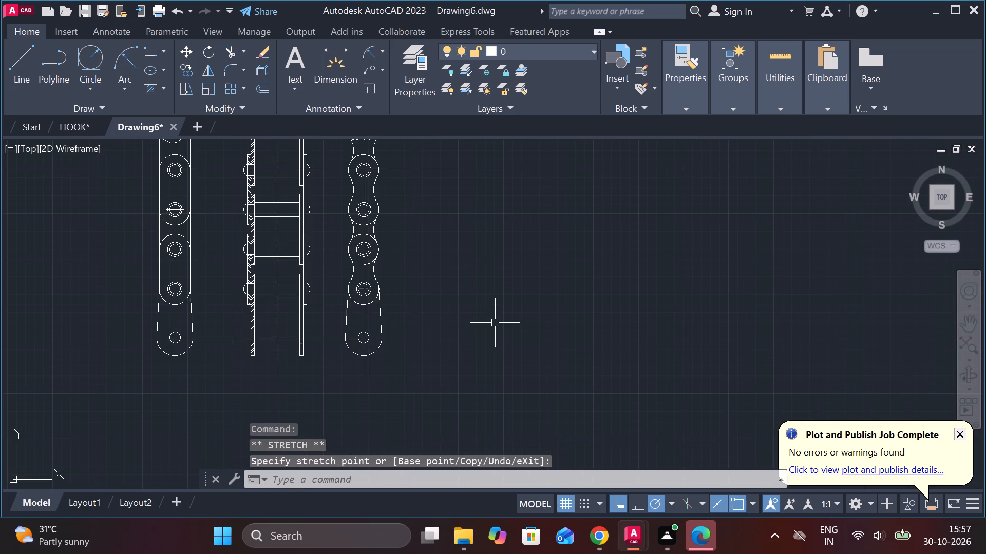
Trim the leftover arc segment beneath the third roller, inside the waist of the contoured link view.
scroll(365, 258, up, 2)
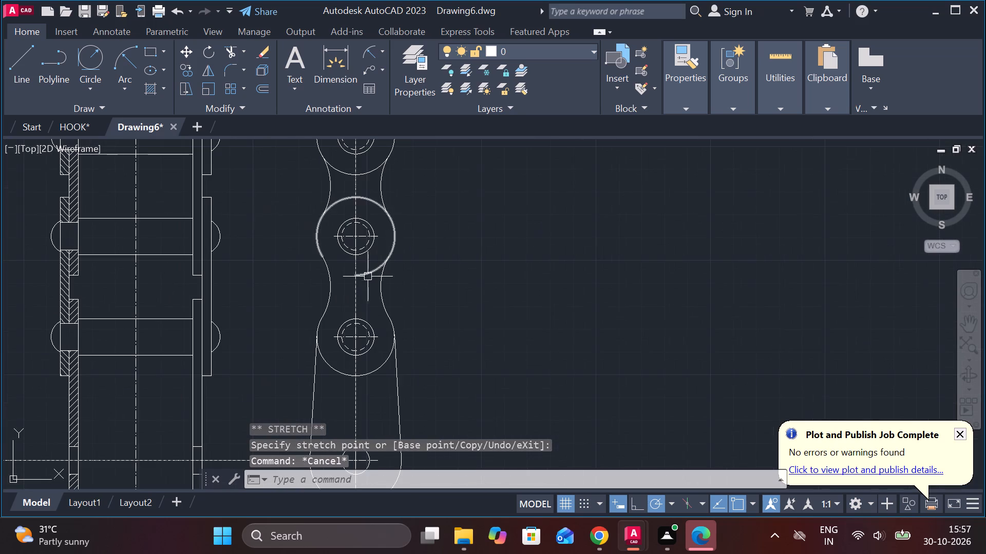
text(TR)
key(space)
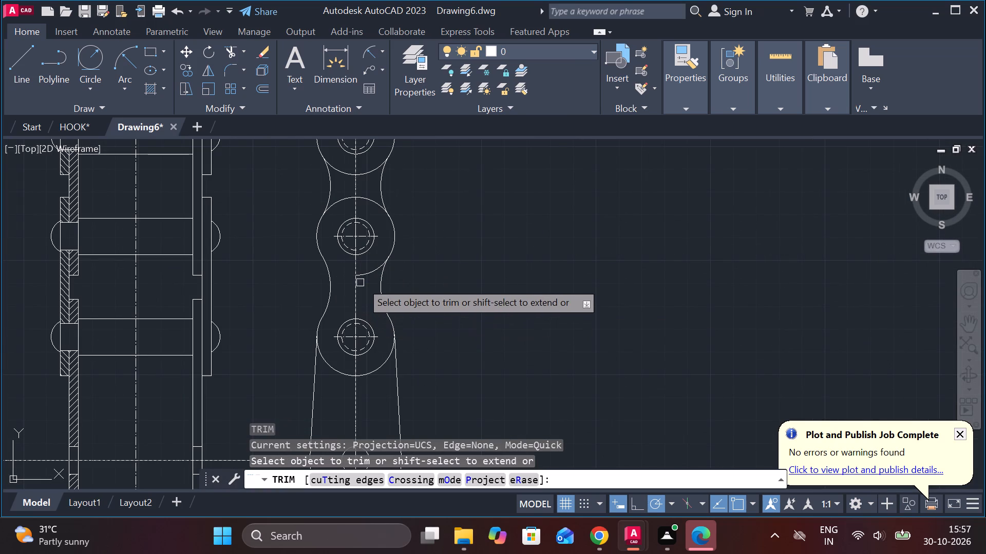
click(366, 275)
scroll(446, 271, down, 1)
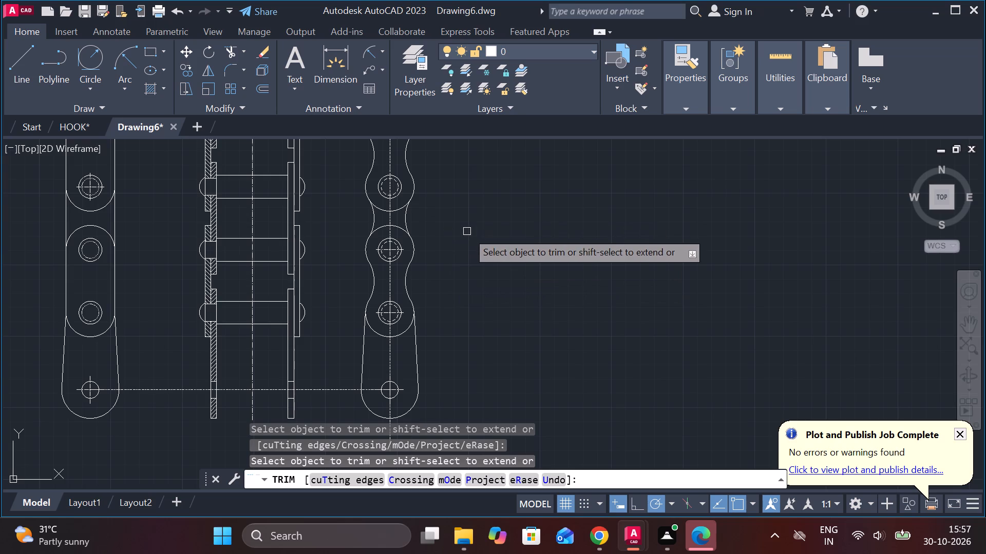
middle_drag(467, 231, 390, 374)
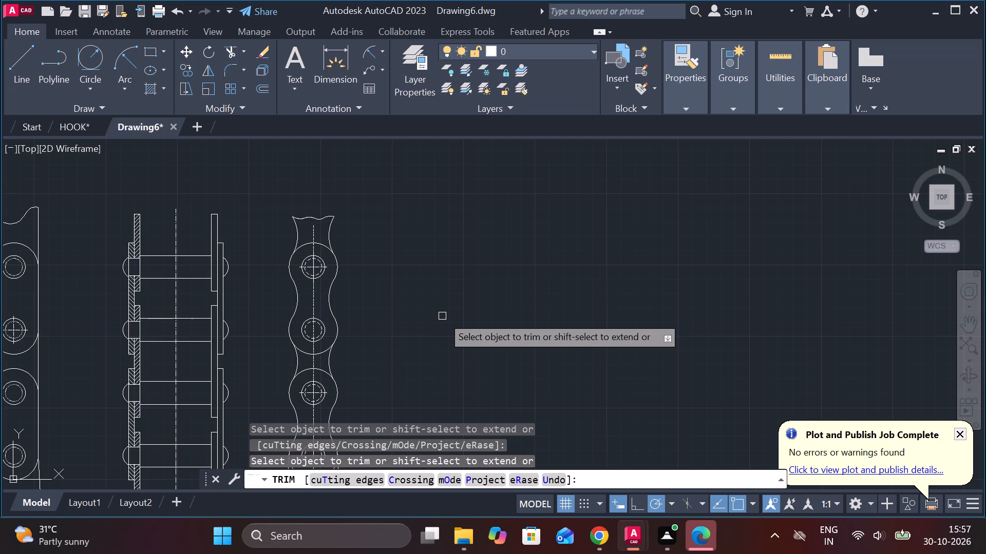
scroll(456, 318, down, 2)
middle_drag(457, 314, 467, 208)
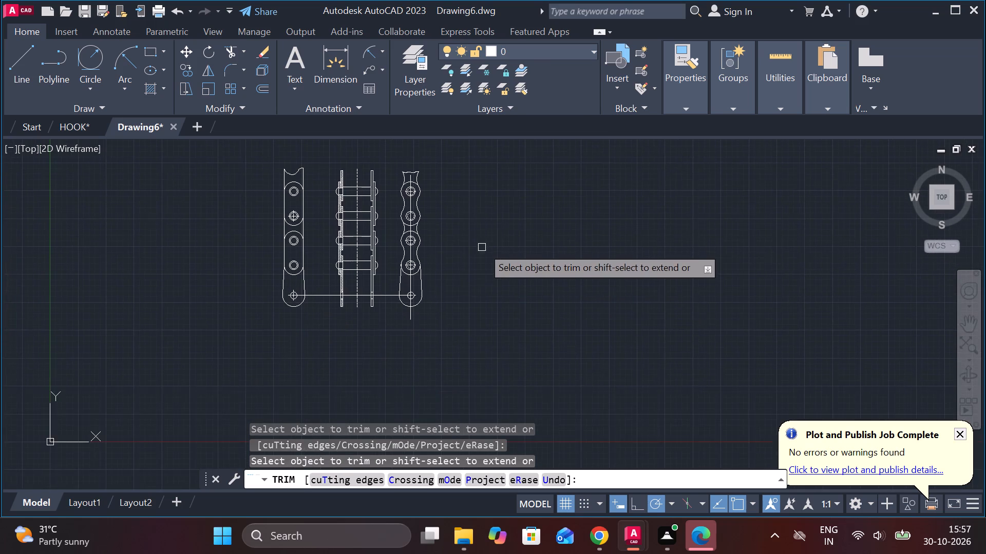
scroll(483, 247, up, 1)
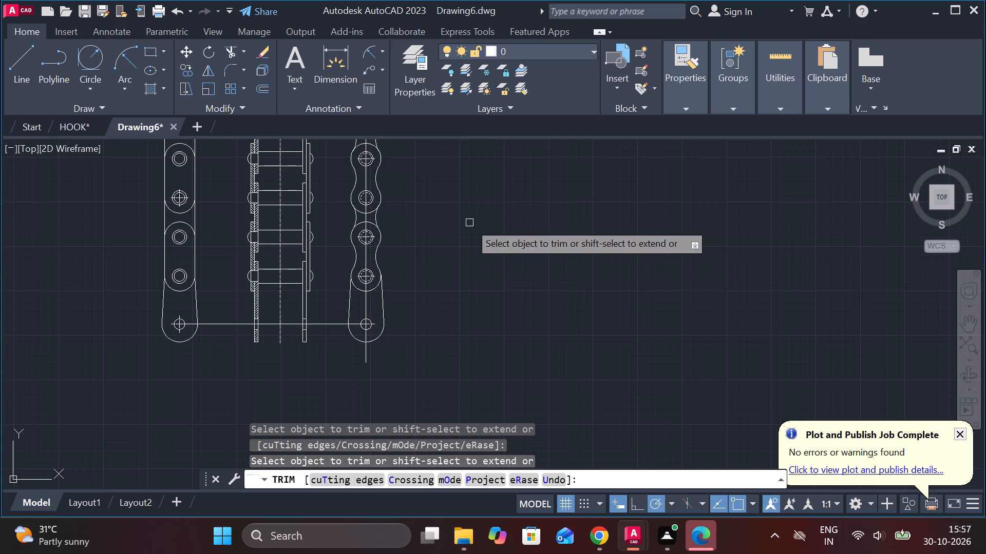
scroll(442, 277, up, 1)
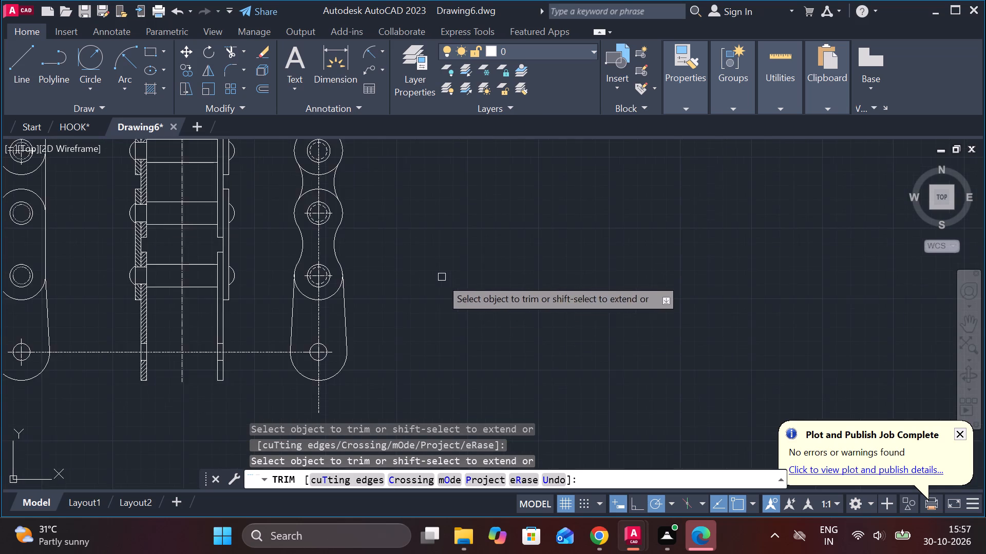
middle_drag(422, 282, 757, 449)
middle_drag(694, 332, 655, 265)
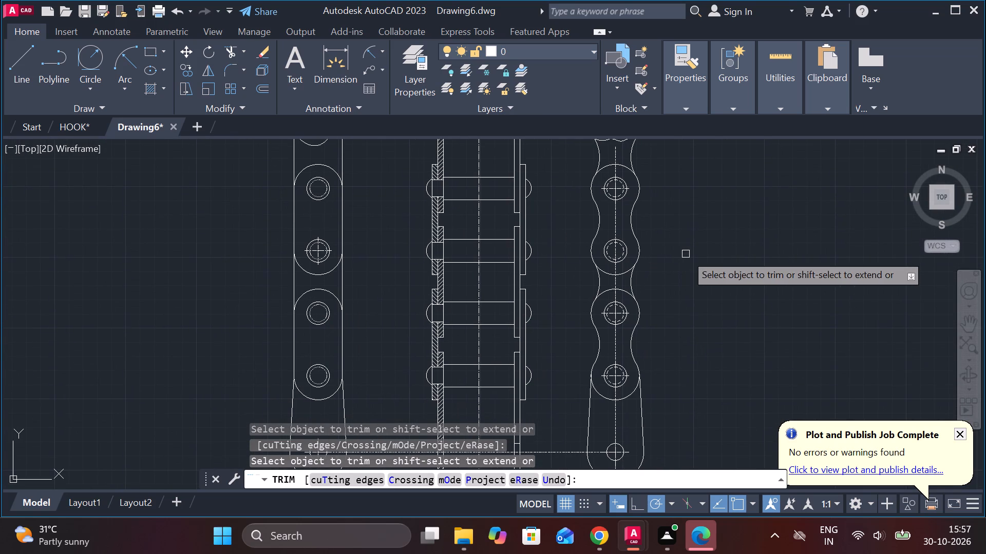
key(Escape)
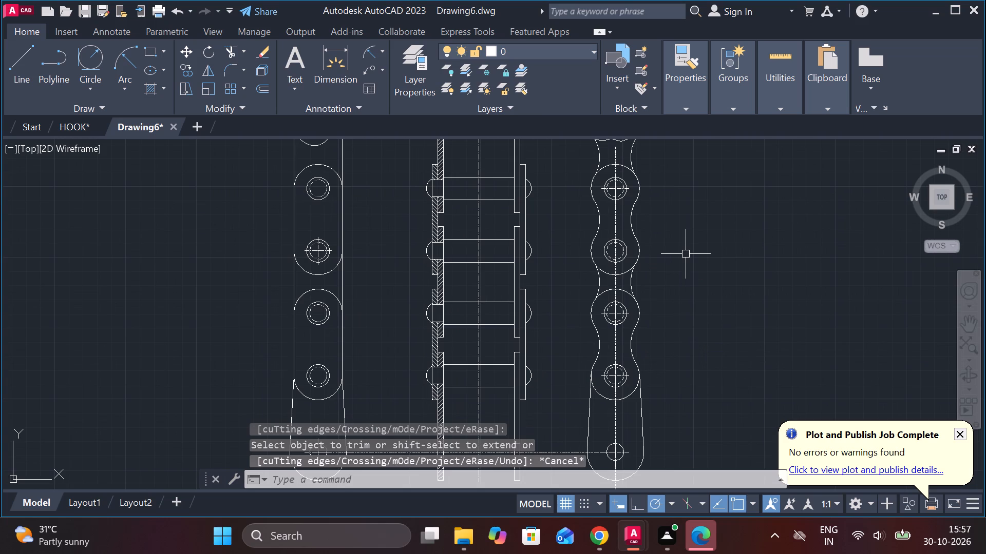
Create a vertical centreline between the two straight side edges of the left view's plates.
text(CE)
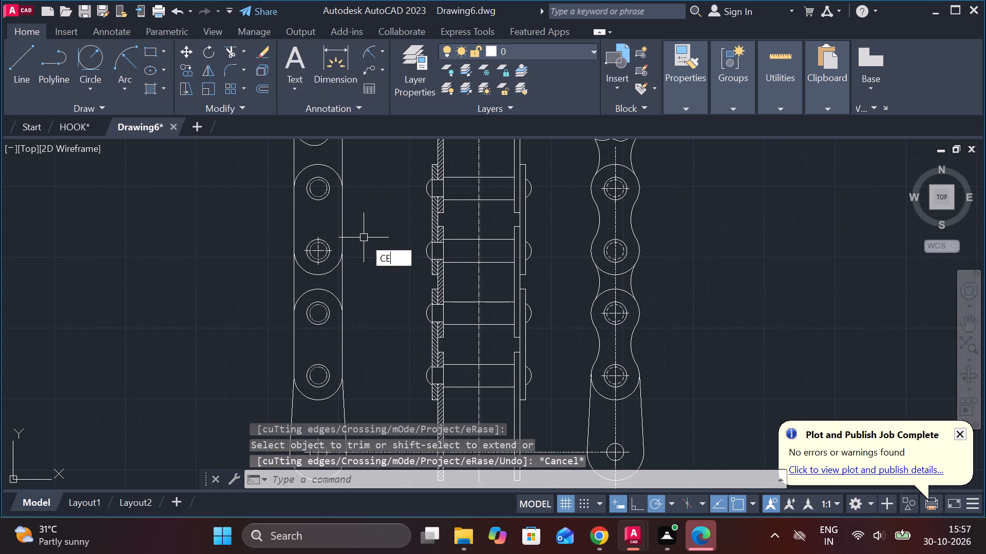
click(437, 271)
click(295, 223)
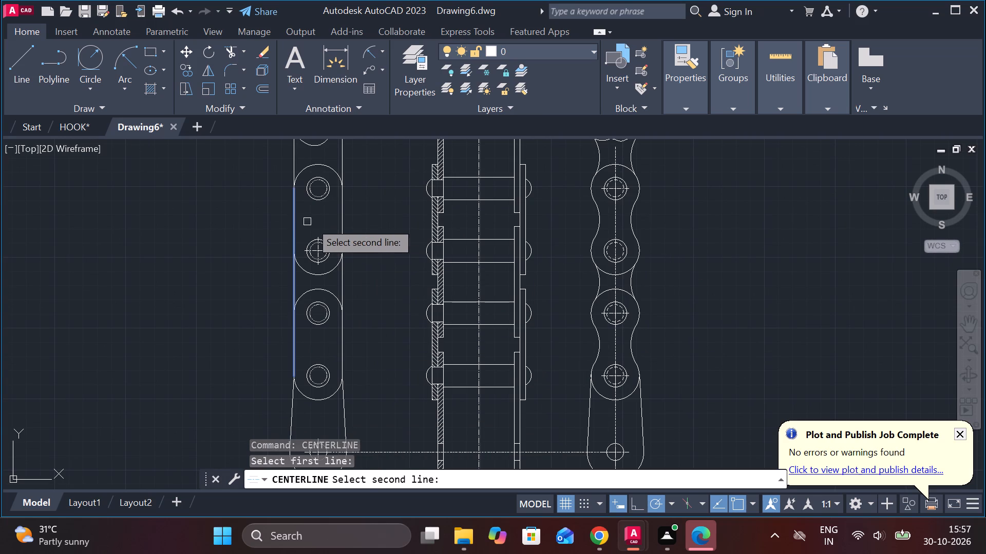
click(347, 205)
click(345, 205)
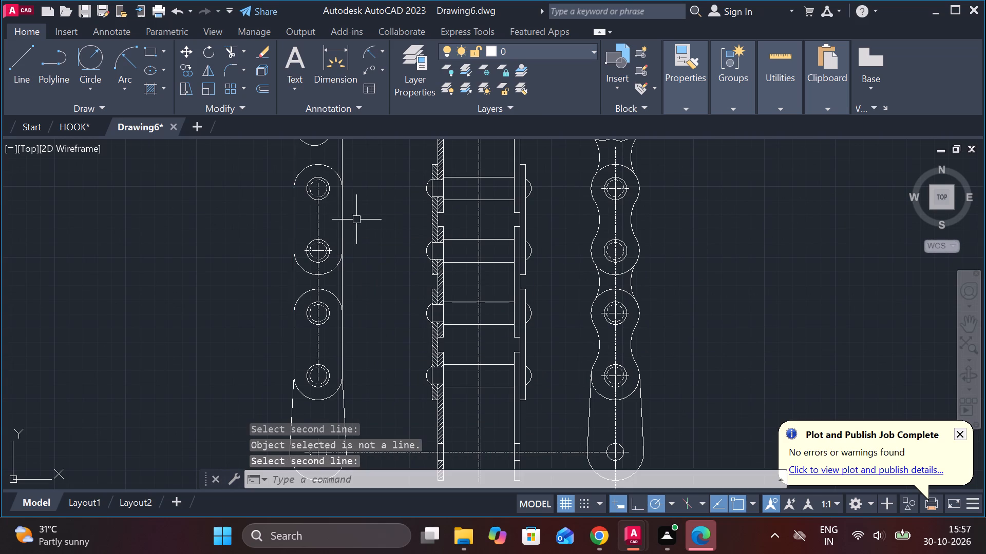
key(Escape)
Lengthen the left view's vertical centreline at both ends, past the top break line and below the tapered end link.
click(311, 217)
key(Escape)
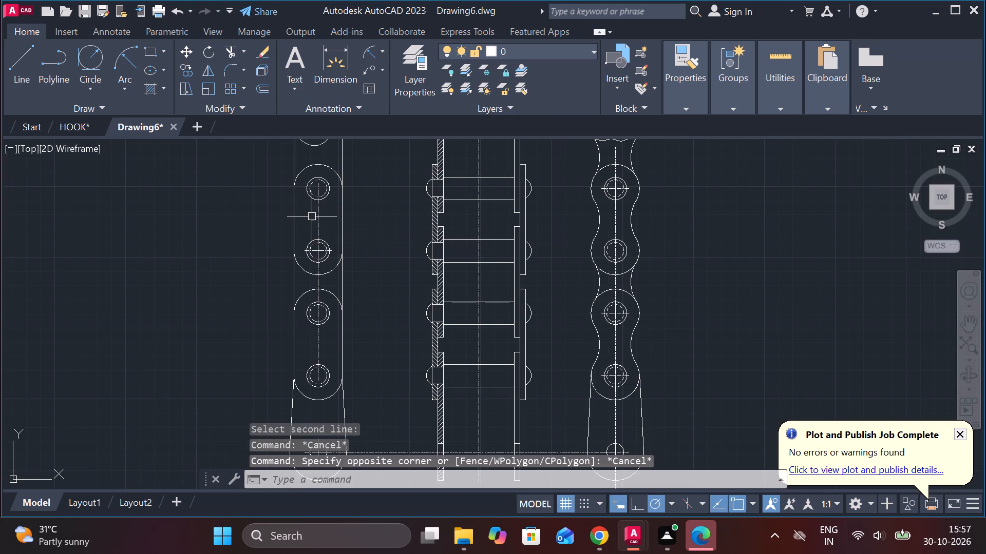
click(319, 218)
click(319, 185)
middle_drag(321, 147, 302, 367)
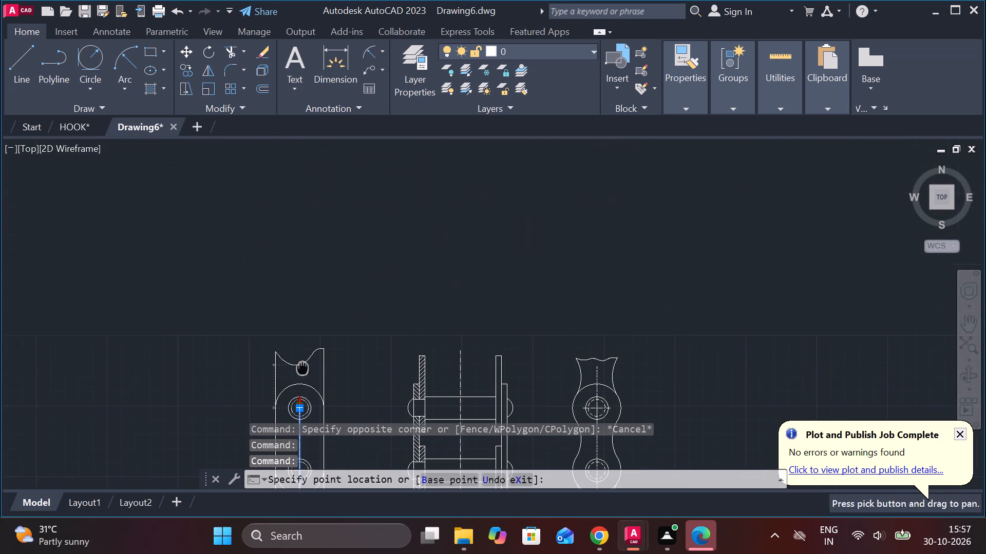
click(308, 327)
middle_drag(316, 313, 441, 123)
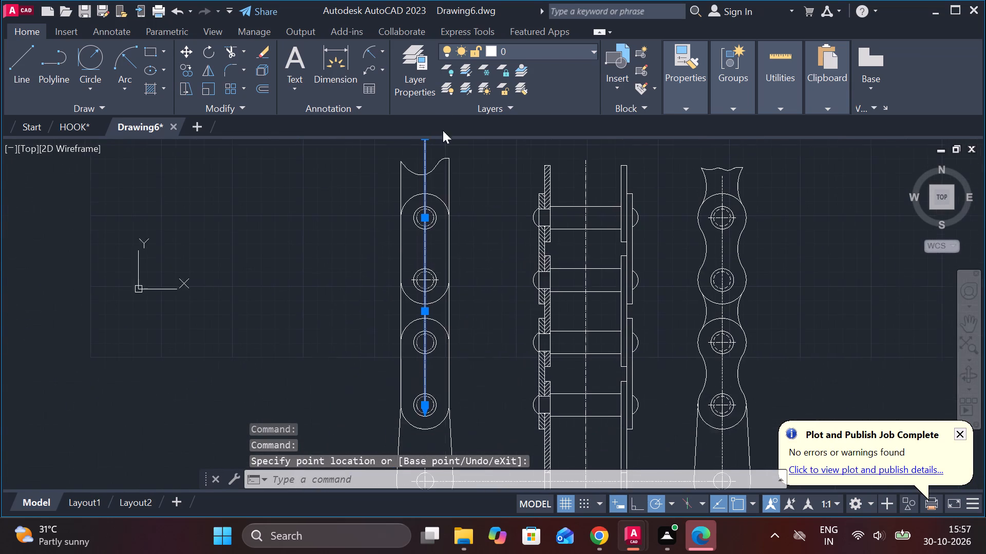
middle_drag(449, 379, 448, 198)
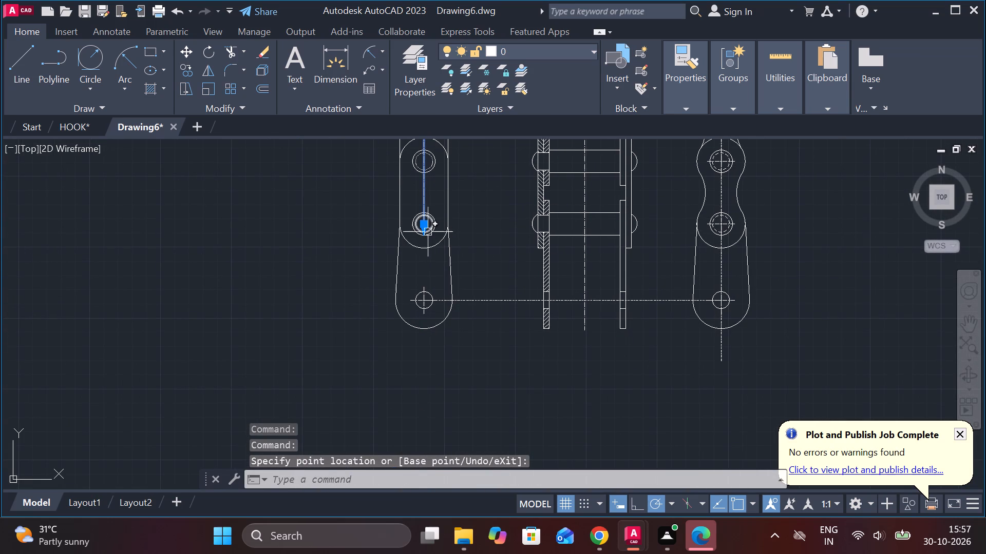
click(423, 230)
click(430, 353)
key(Escape)
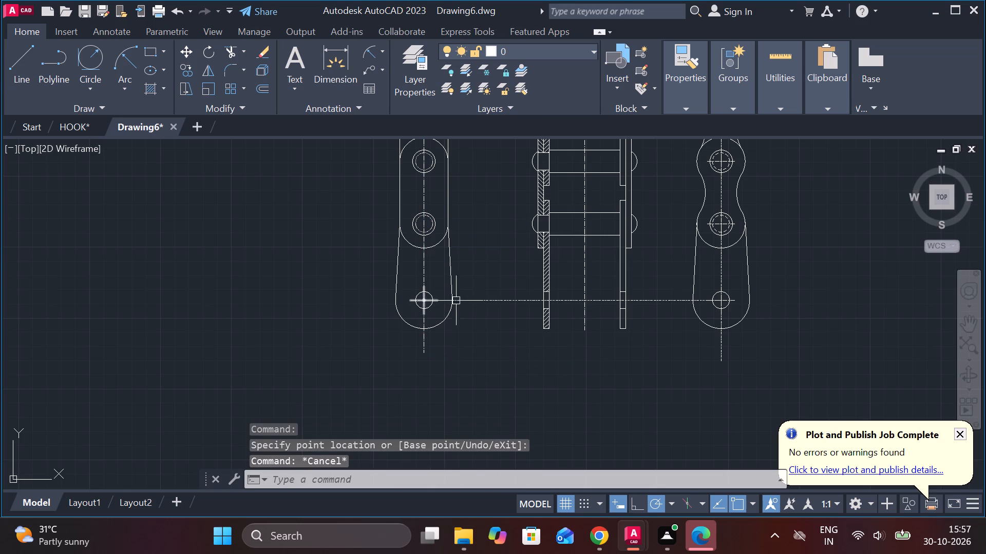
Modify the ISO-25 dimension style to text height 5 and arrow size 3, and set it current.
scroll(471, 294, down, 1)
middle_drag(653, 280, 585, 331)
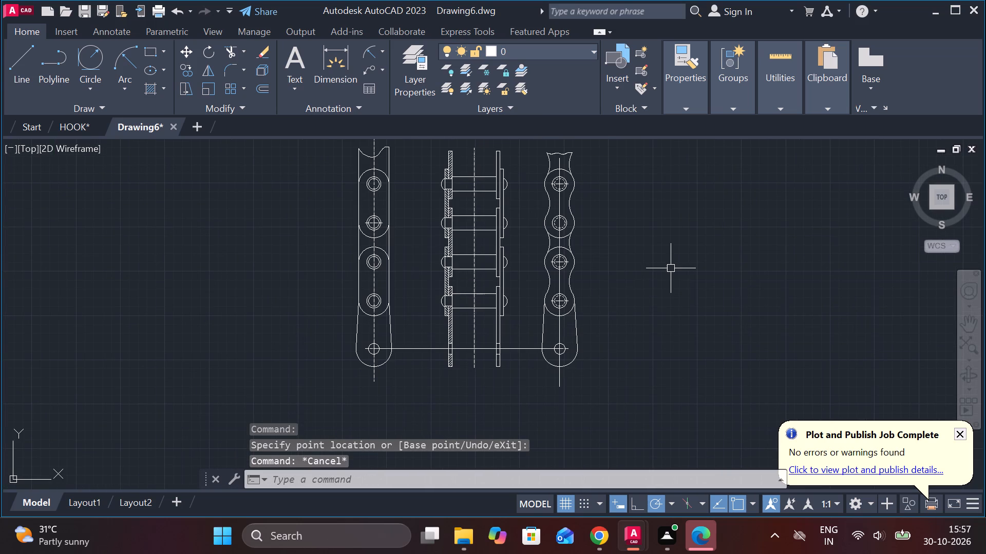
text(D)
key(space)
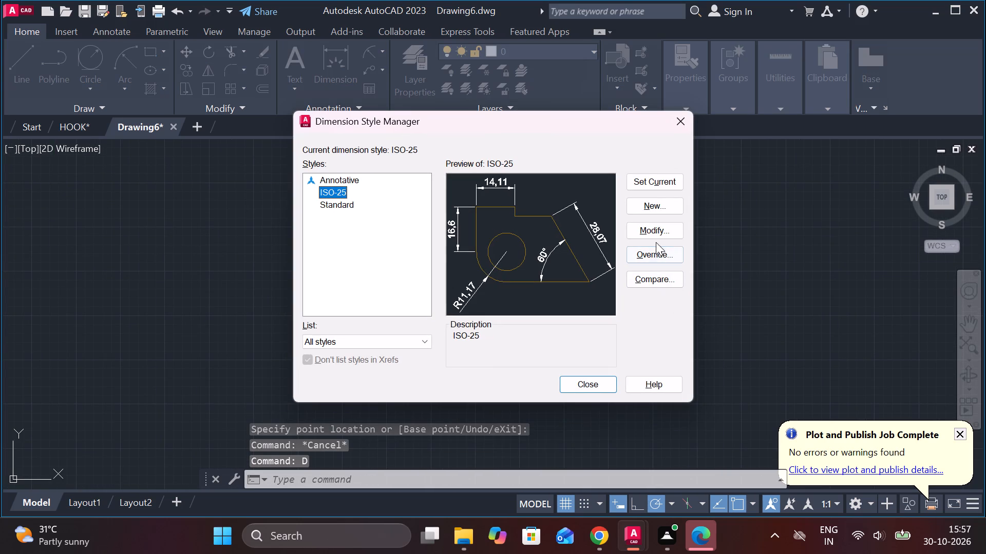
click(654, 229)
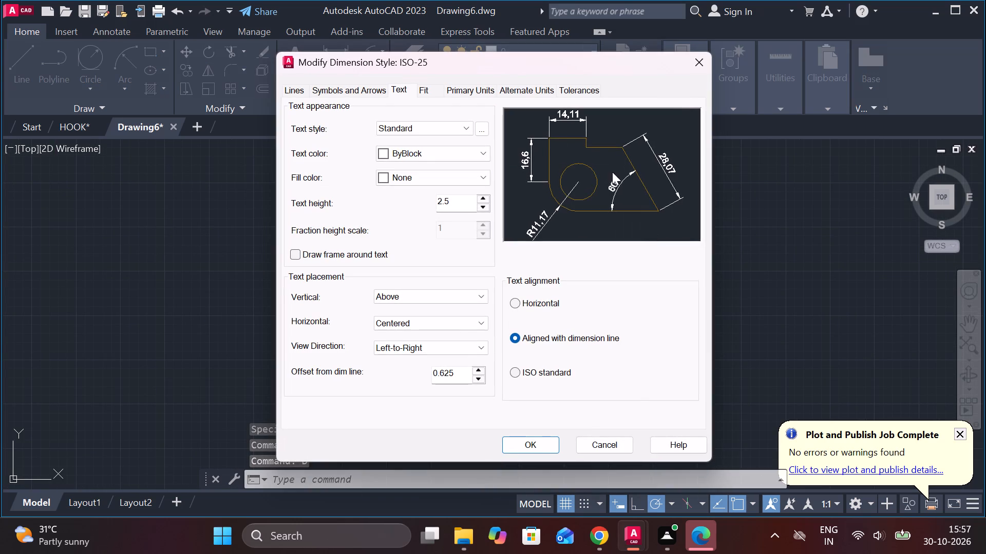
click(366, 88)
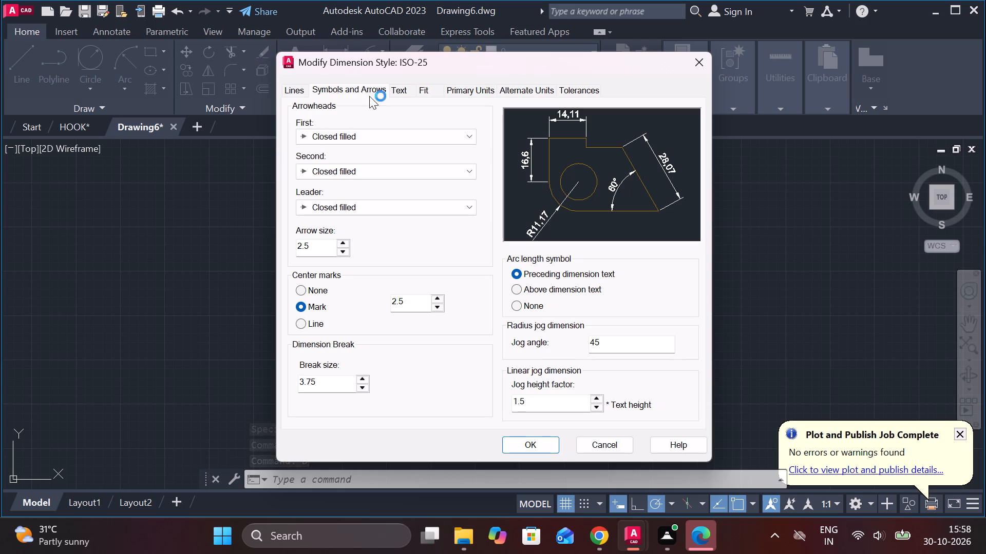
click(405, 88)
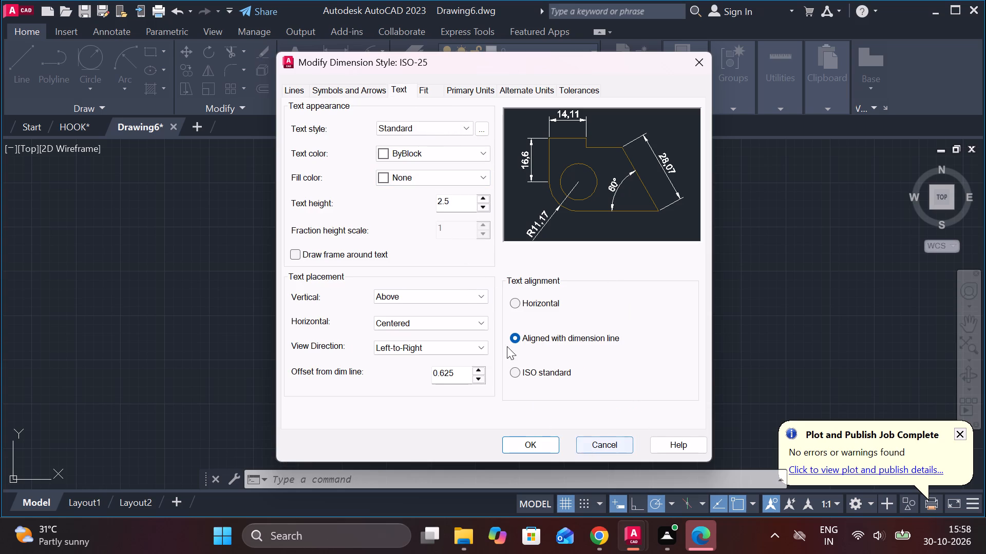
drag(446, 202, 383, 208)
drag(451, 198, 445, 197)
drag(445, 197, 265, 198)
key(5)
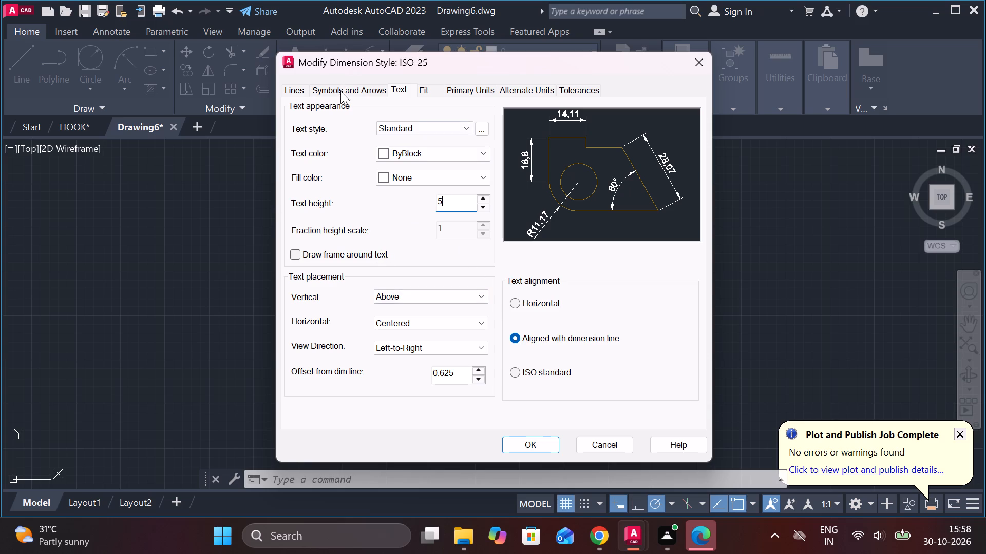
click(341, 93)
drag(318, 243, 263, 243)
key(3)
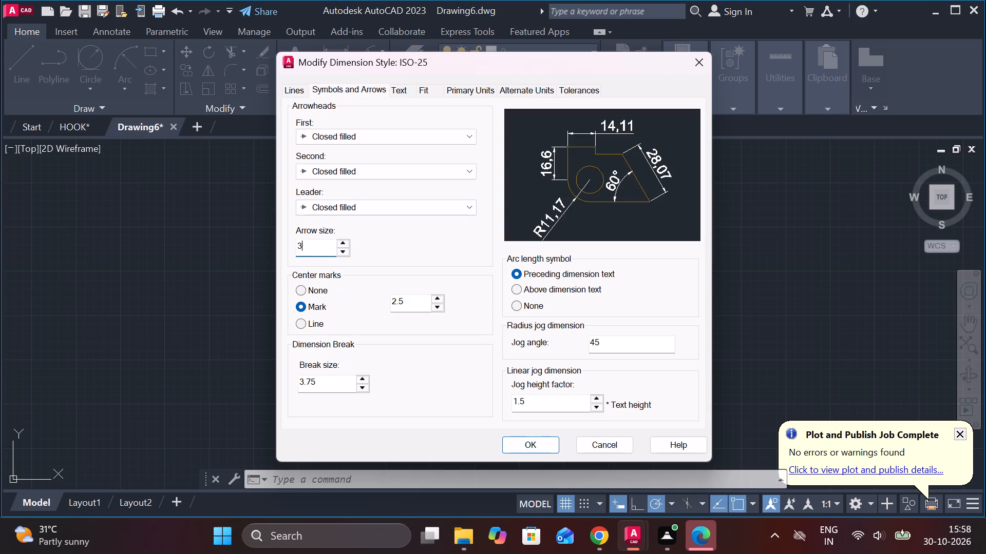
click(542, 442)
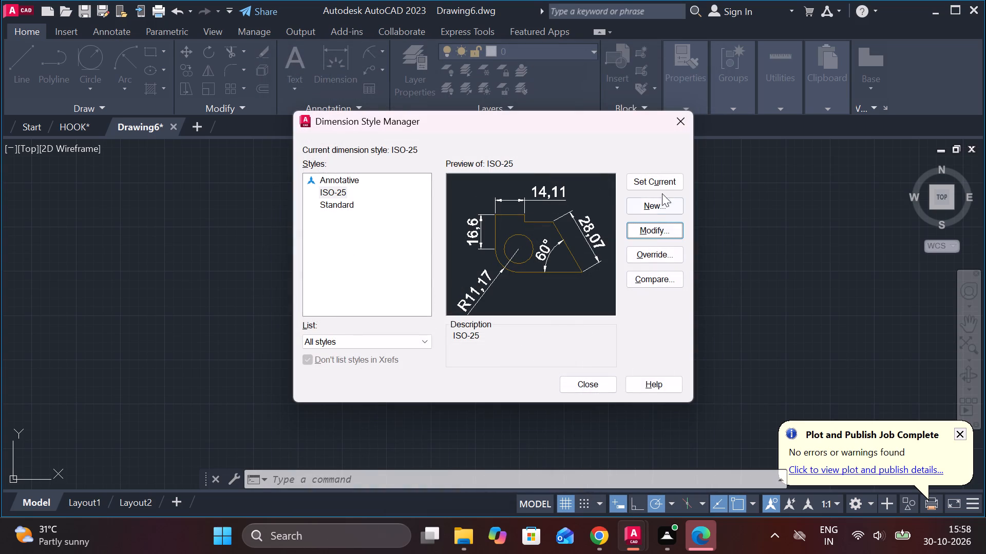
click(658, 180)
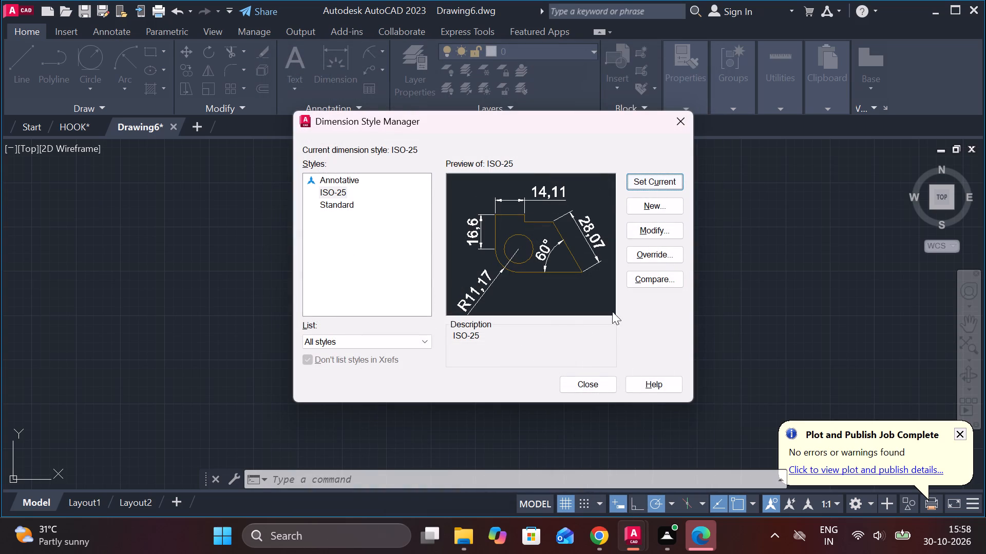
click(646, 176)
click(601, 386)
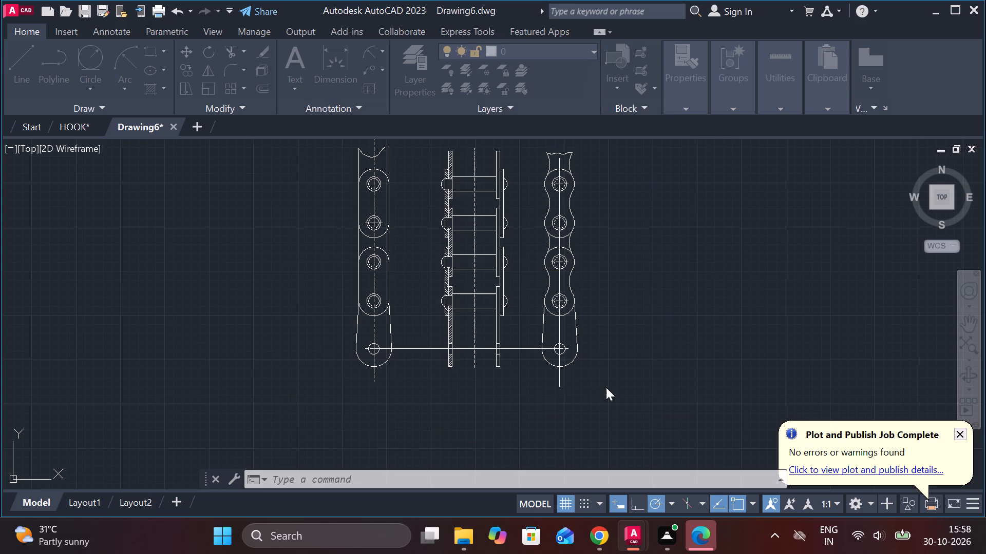
Set both the linetype global scale factor and the current object scale to 0.7.
click(694, 113)
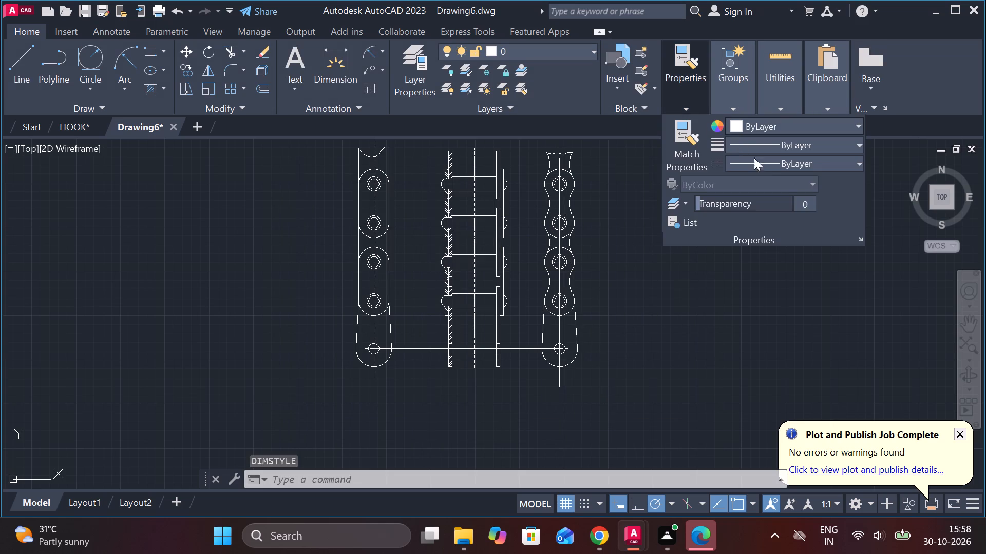
click(766, 166)
click(747, 300)
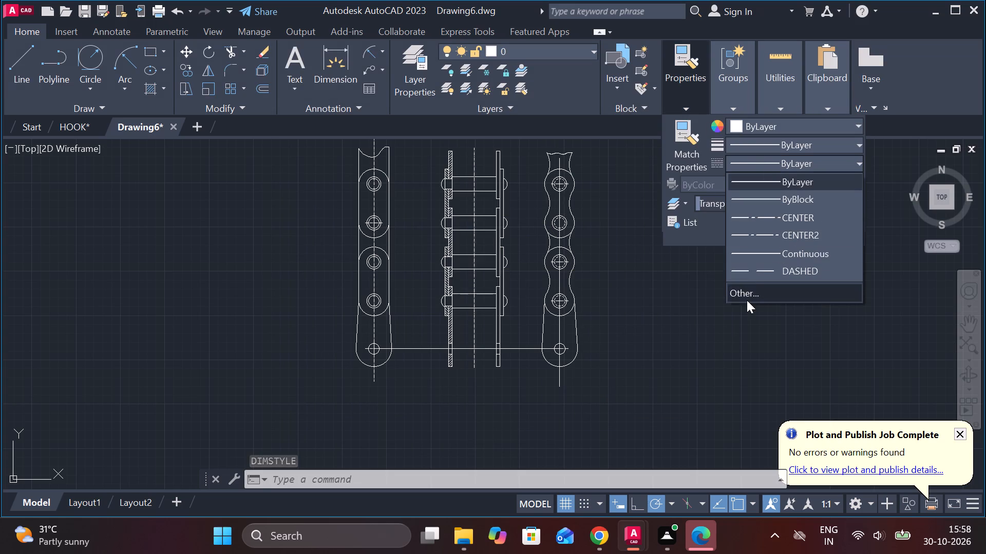
drag(673, 331, 596, 328)
text(.7)
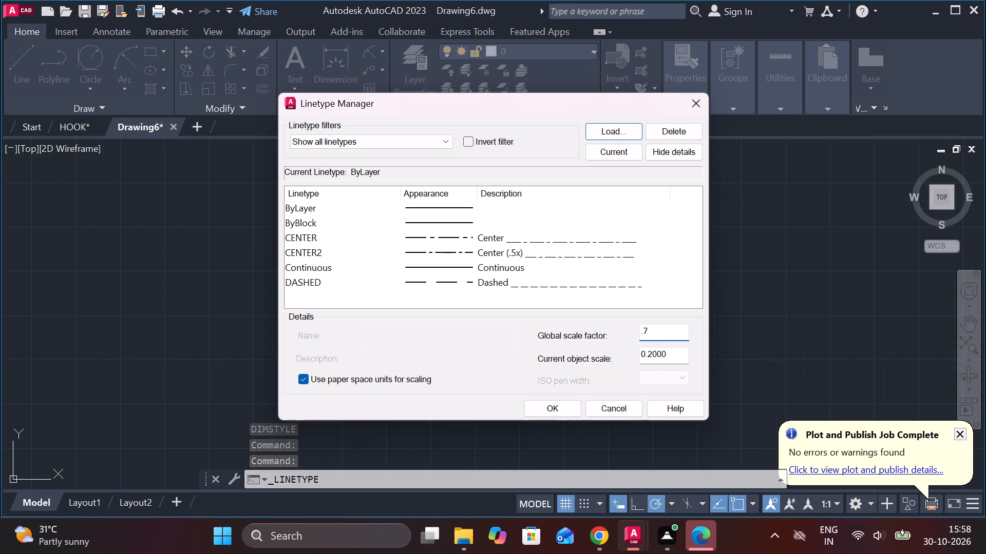
drag(679, 354, 611, 349)
text(.7)
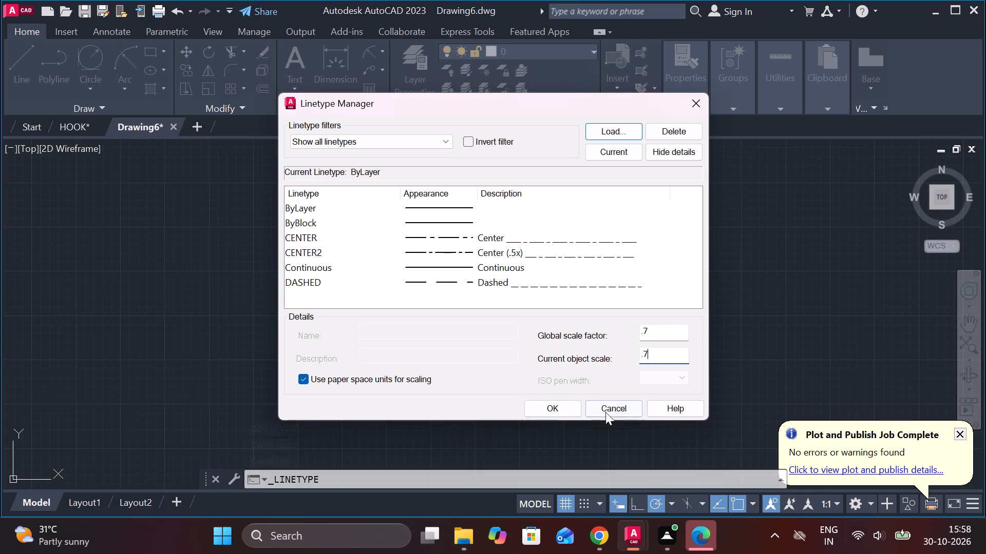
click(556, 411)
Add a linear dimension across the left view's link plate width, placed between the two lowest rollers.
scroll(526, 241, up, 1)
middle_drag(529, 241, 542, 242)
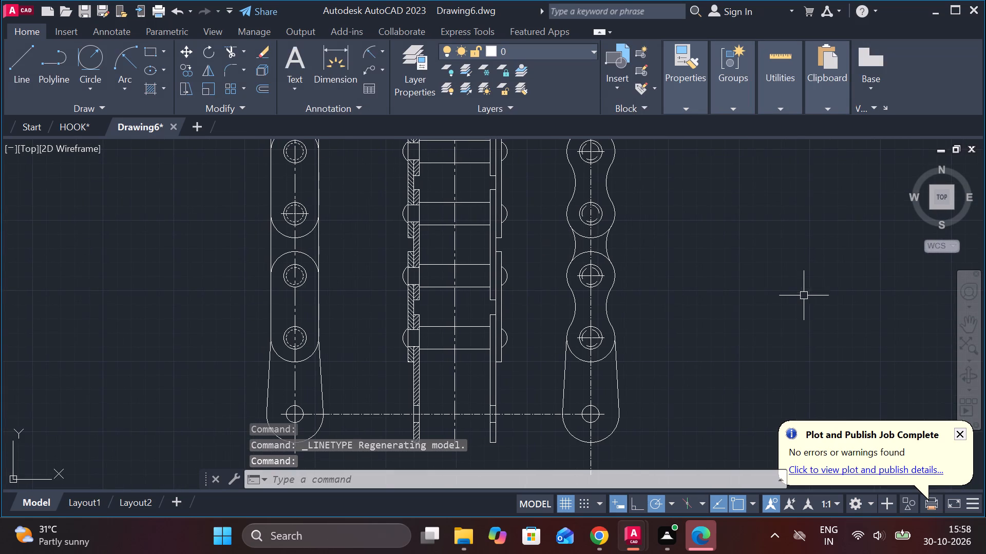
middle_drag(797, 296, 765, 292)
scroll(610, 265, down, 1)
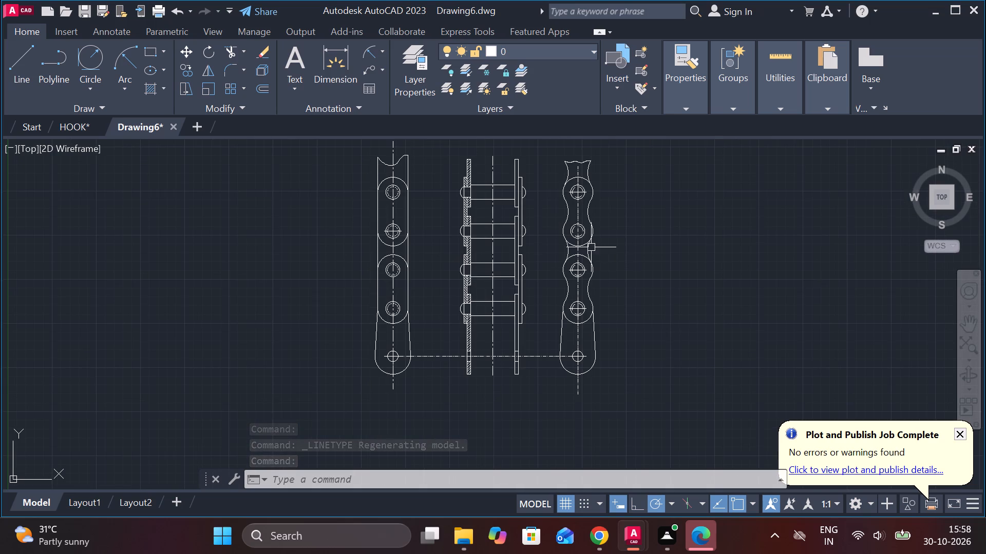
click(380, 50)
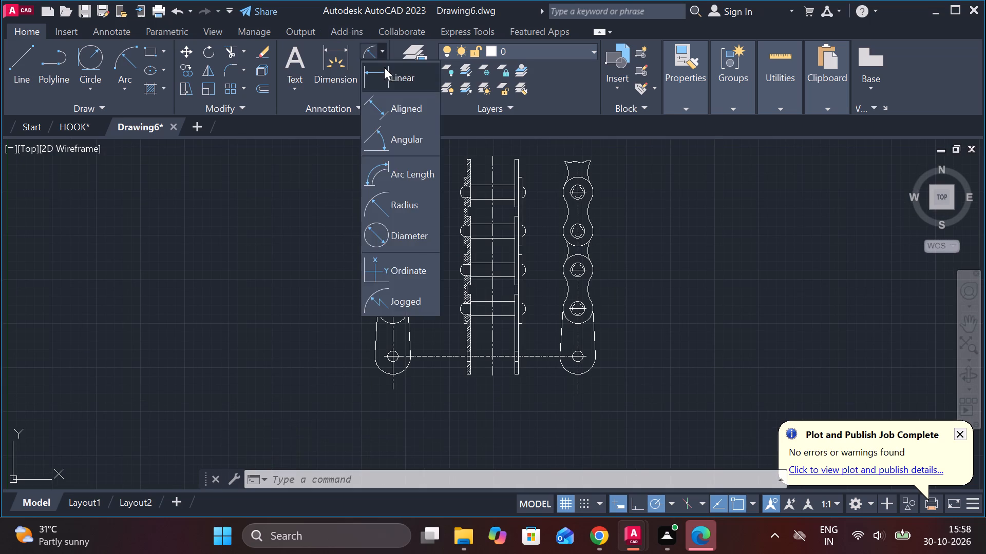
click(388, 74)
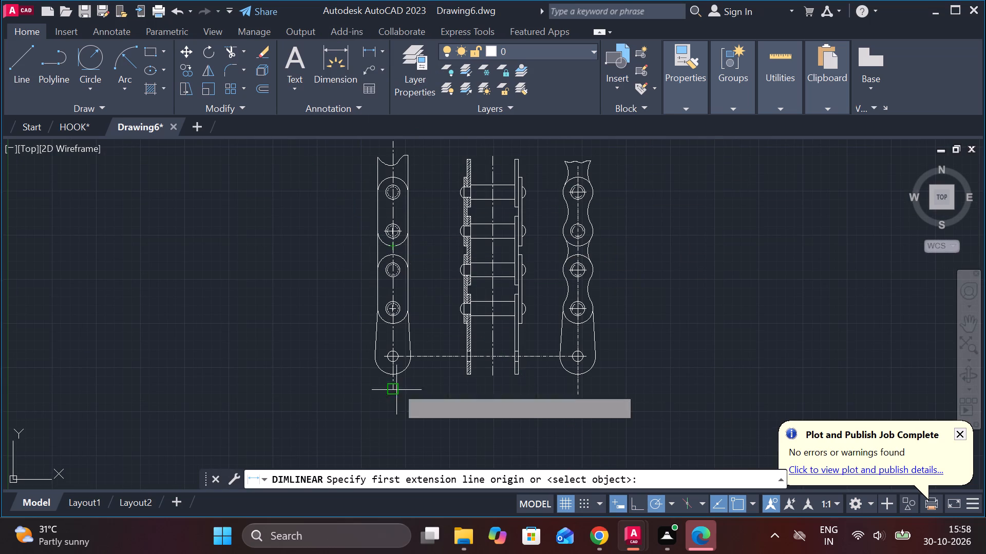
scroll(373, 329, up, 2)
click(387, 256)
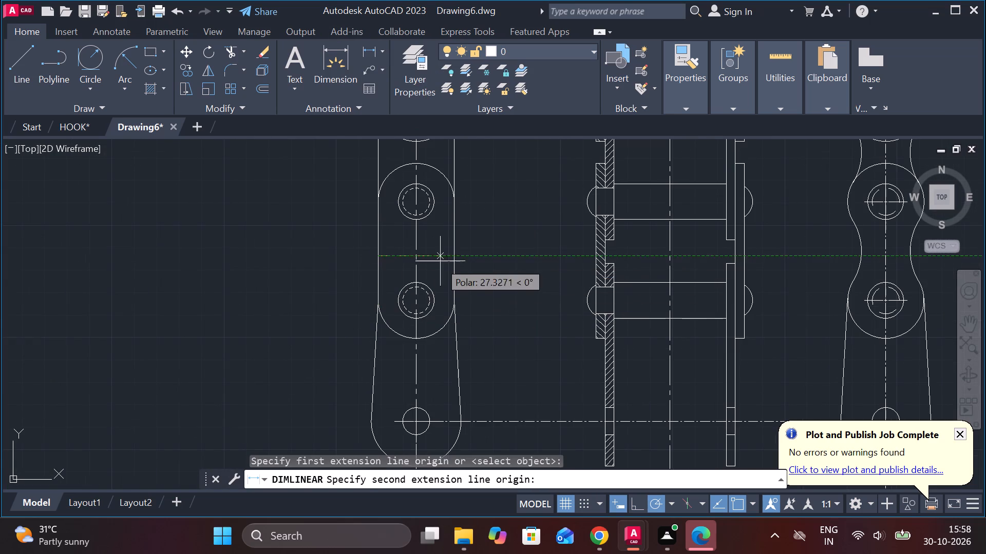
click(453, 258)
click(441, 255)
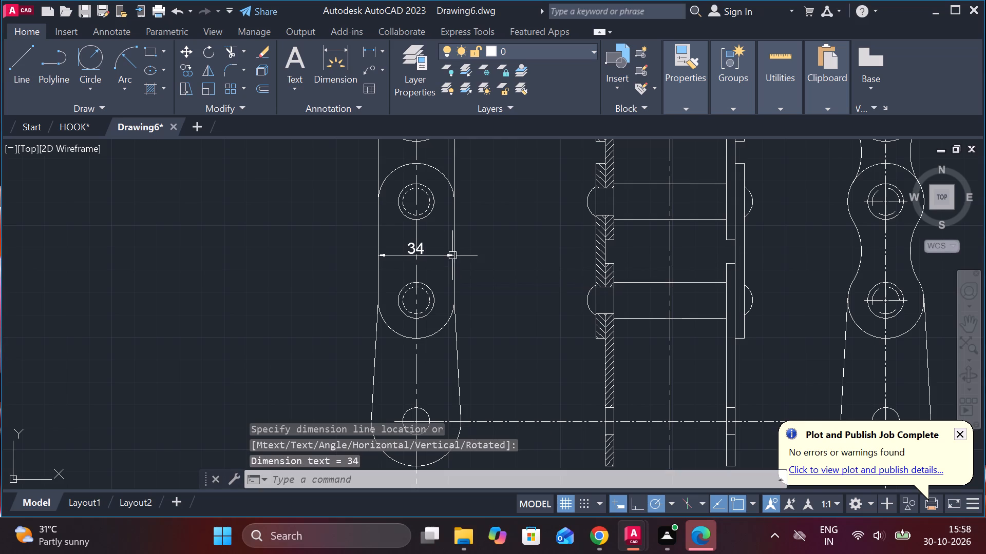
scroll(453, 255, down, 1)
middle_drag(512, 283, 482, 283)
key(Escape)
Set the ISO-25 dimension style's linear dimension precision to 0.
text(D)
key(space)
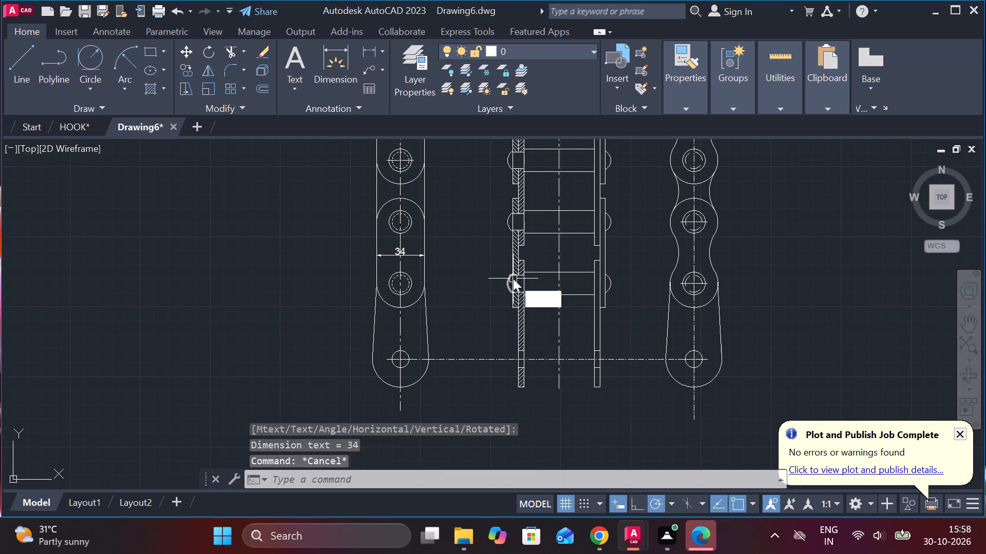
click(671, 227)
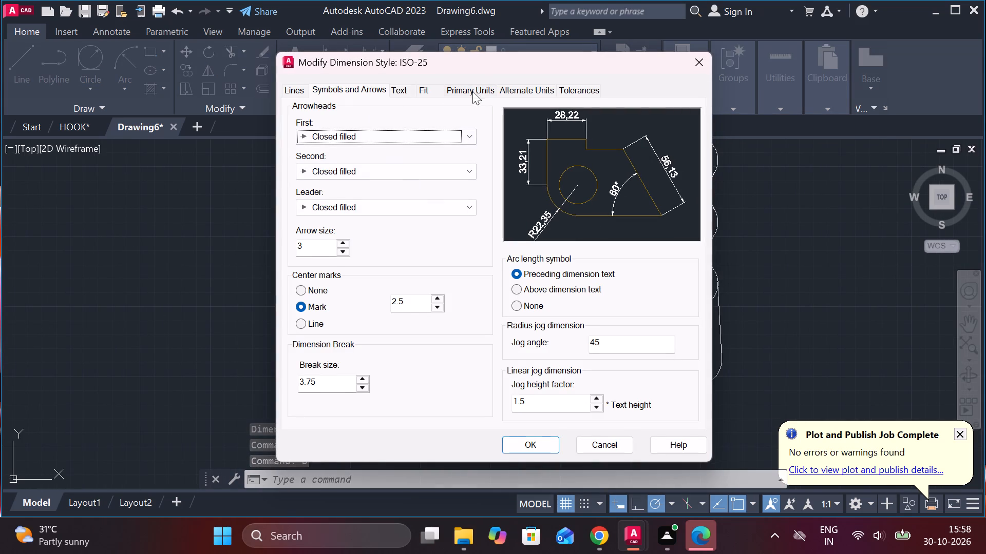
click(423, 88)
click(465, 91)
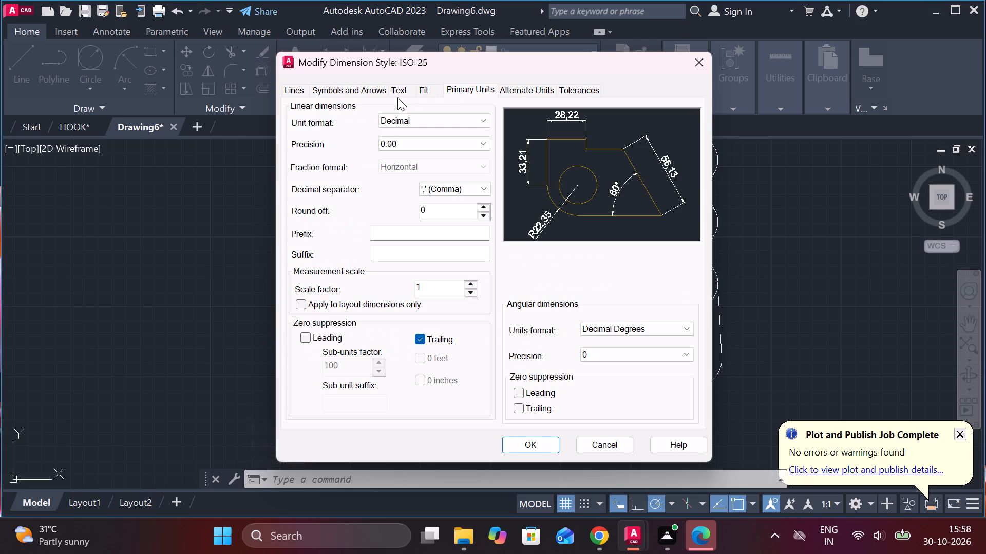
click(463, 146)
click(418, 156)
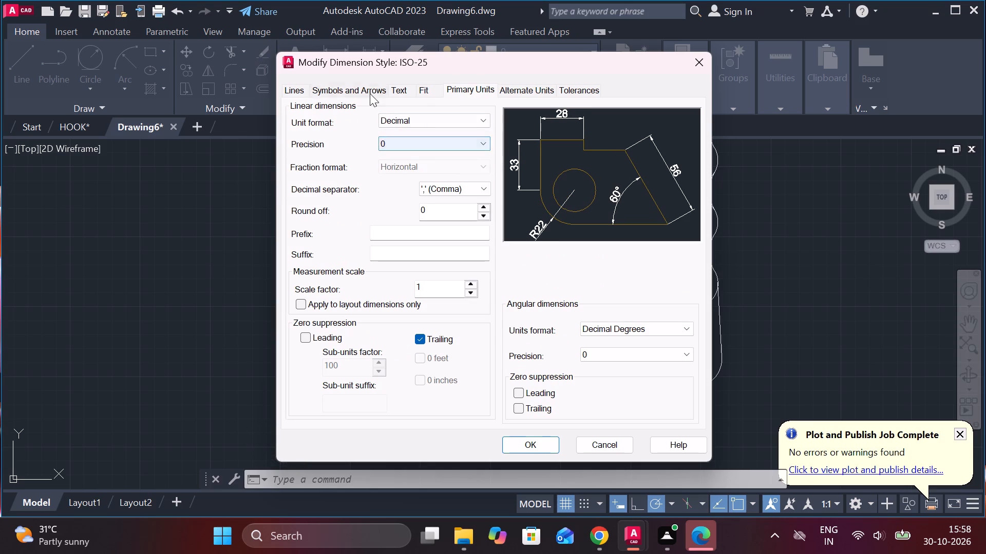
Set the ISO-25 style's text height to 8 and arrow size to 5, and make the style current.
click(370, 93)
click(411, 93)
drag(460, 200, 428, 202)
key(8)
key(Return)
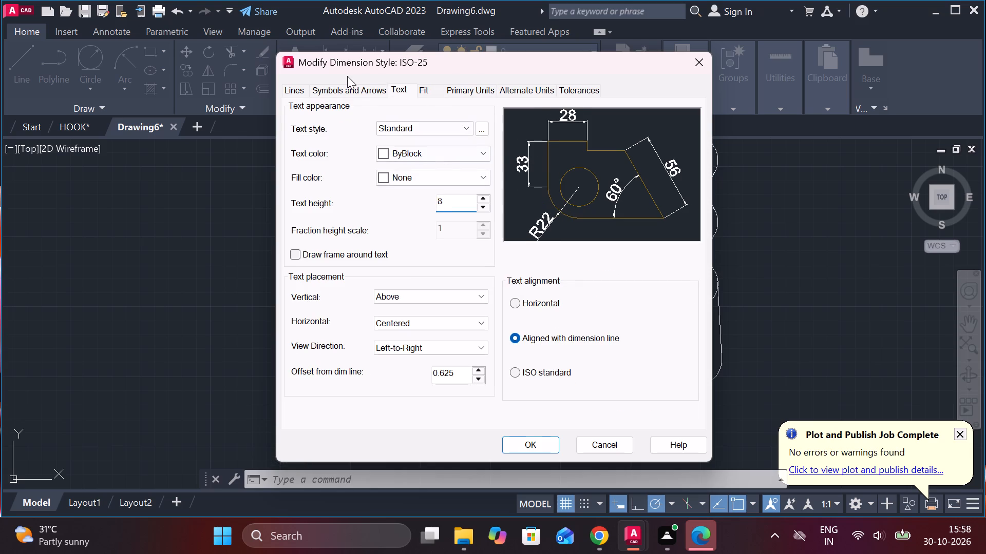
click(347, 76)
click(347, 86)
drag(321, 253, 286, 255)
key(5)
click(537, 454)
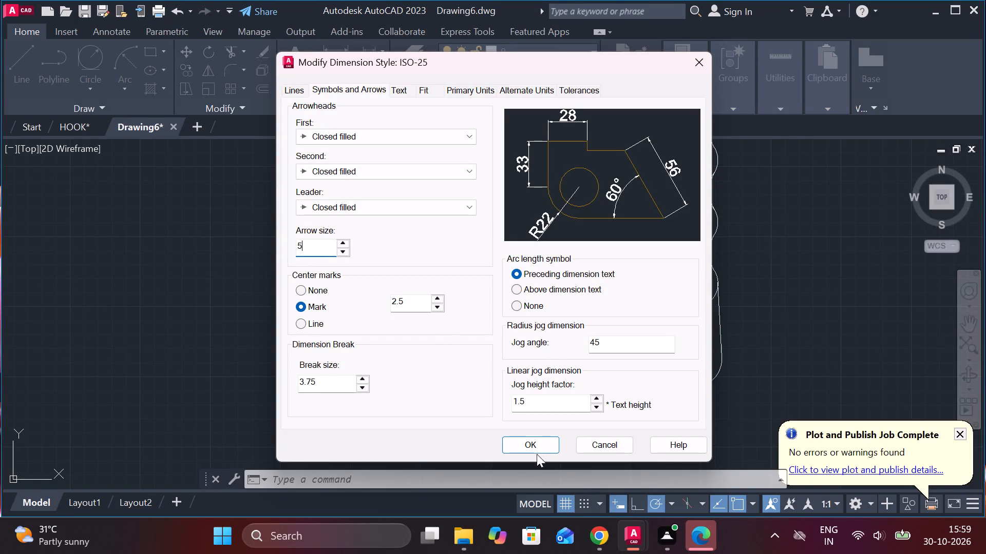
click(538, 447)
click(663, 174)
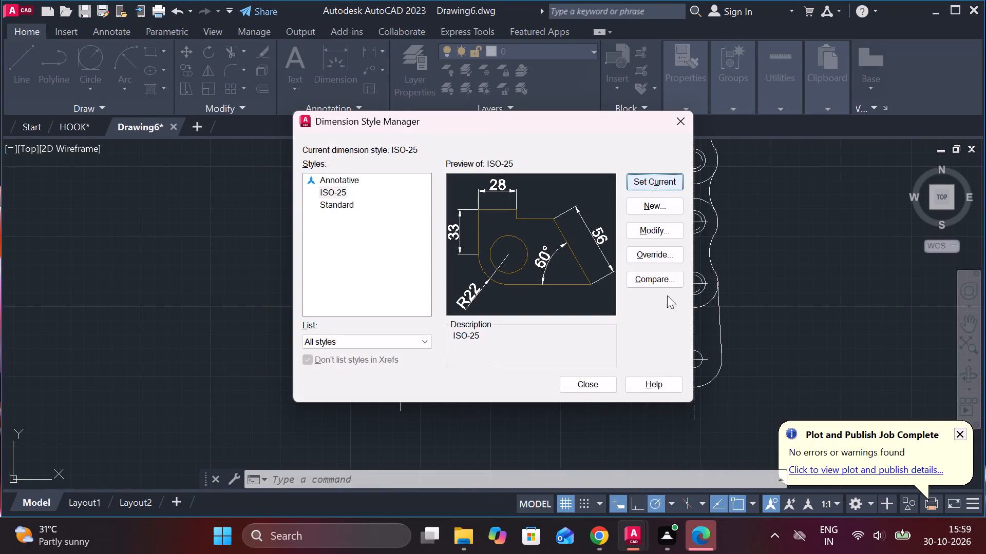
click(596, 390)
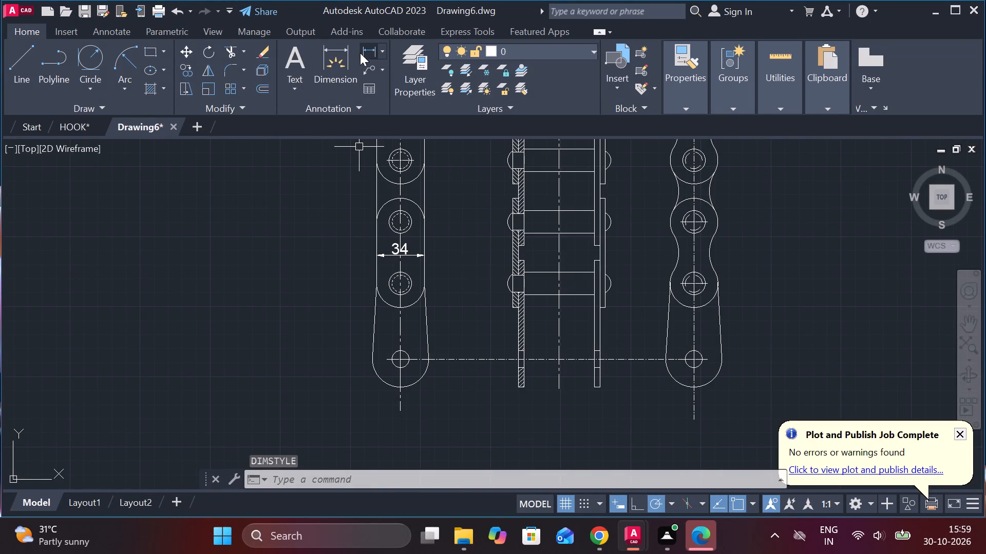
Add a vertical linear dimension between the centres of the left view's two lowest rollers, placed beside the link's right edge.
click(368, 51)
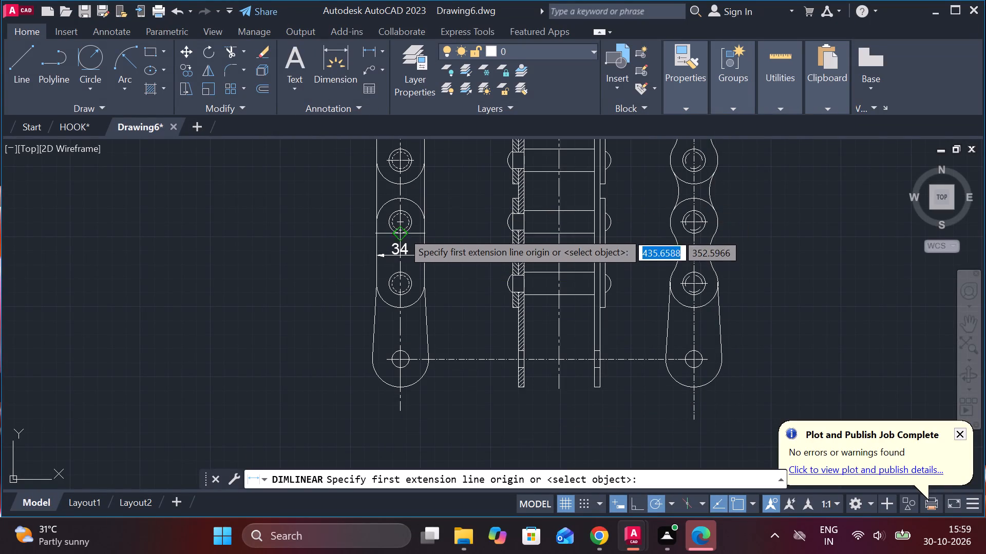
click(399, 218)
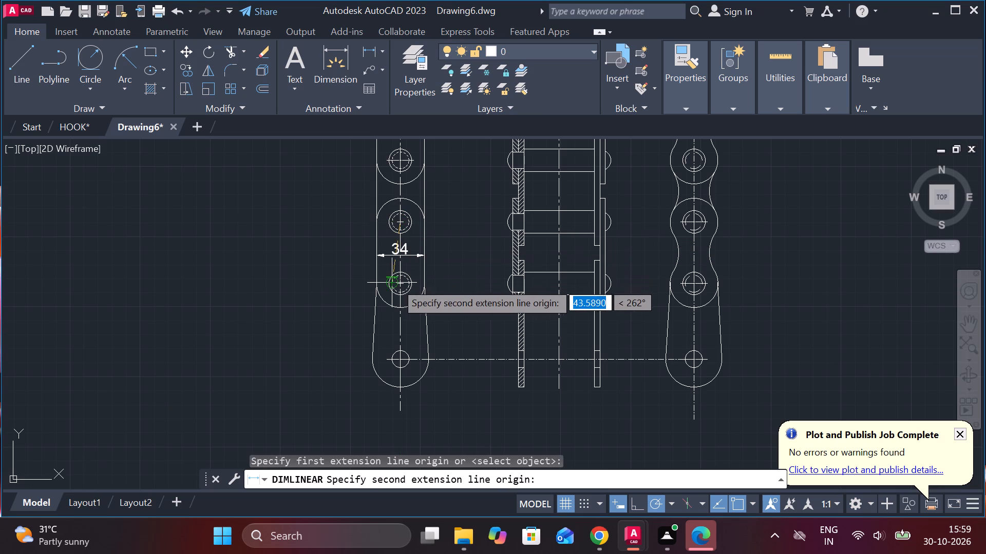
click(401, 283)
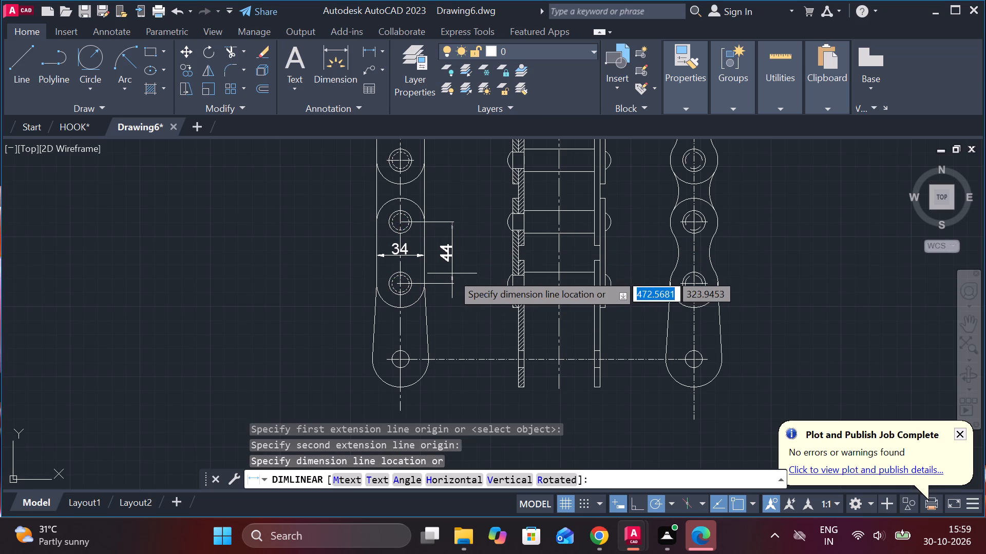
click(452, 273)
Add a vertical linear dimension from the left view's lowest roller centre to the end link hole centre, in line with the roller spacing dimension.
key(space)
click(439, 278)
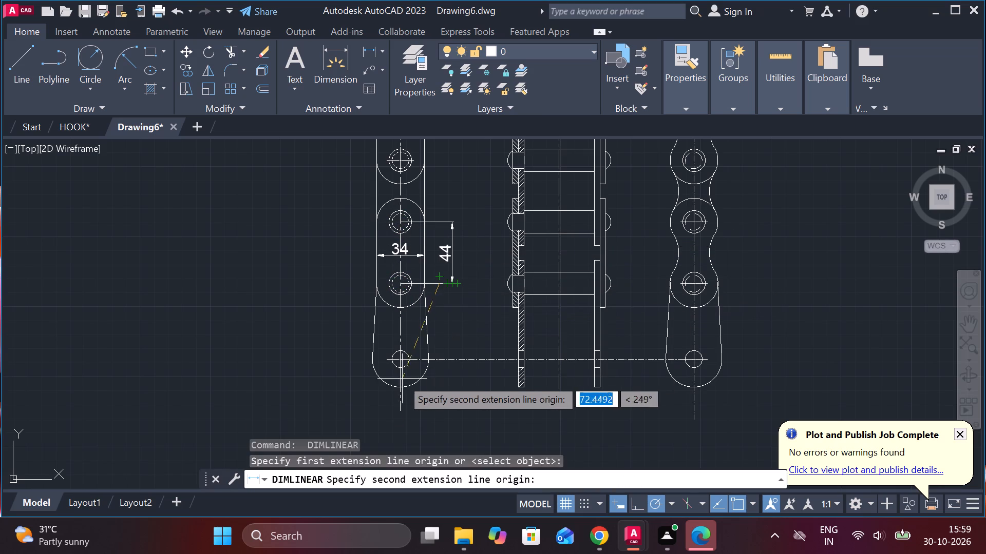
click(397, 358)
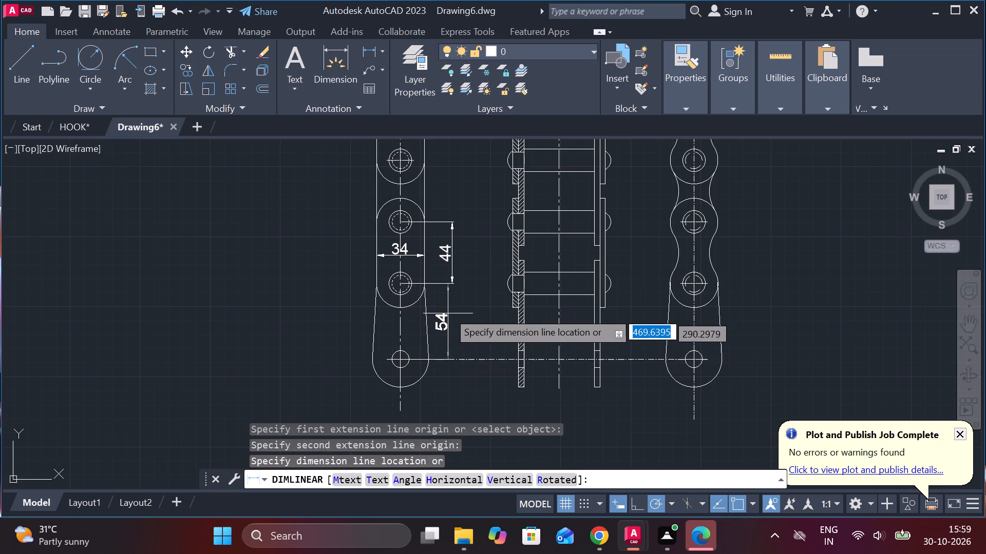
click(448, 288)
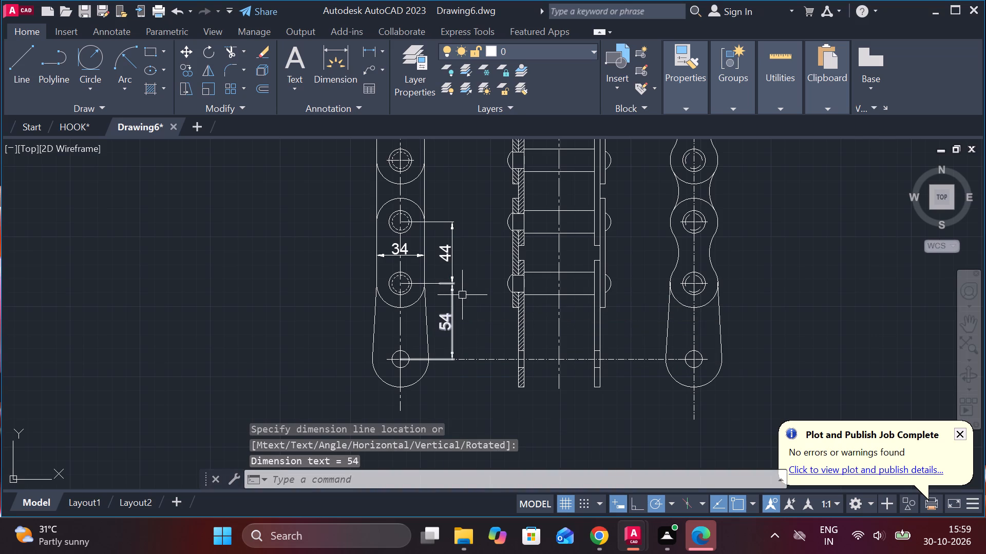
Add a horizontal linear dimension across the middle view's second roller from the top, between the inner link plates, placed within the roller.
middle_drag(470, 296, 465, 329)
scroll(470, 330, down, 1)
scroll(560, 244, up, 1)
key(space)
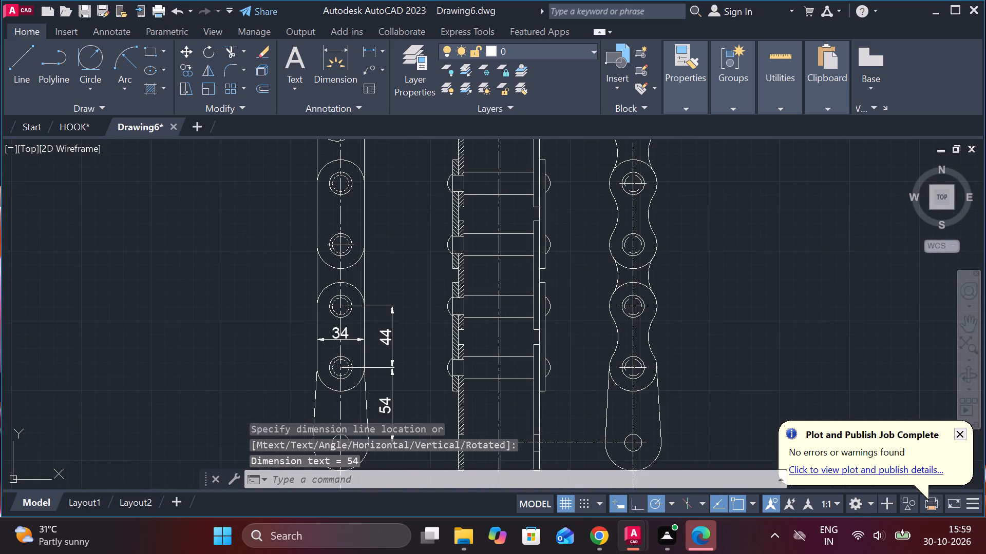
scroll(497, 257, up, 2)
click(410, 227)
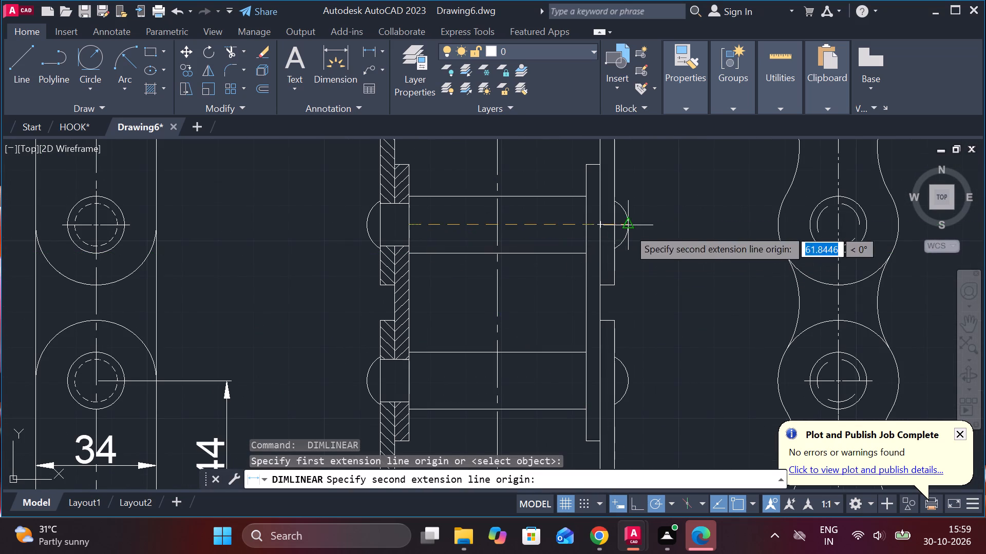
click(587, 225)
click(533, 236)
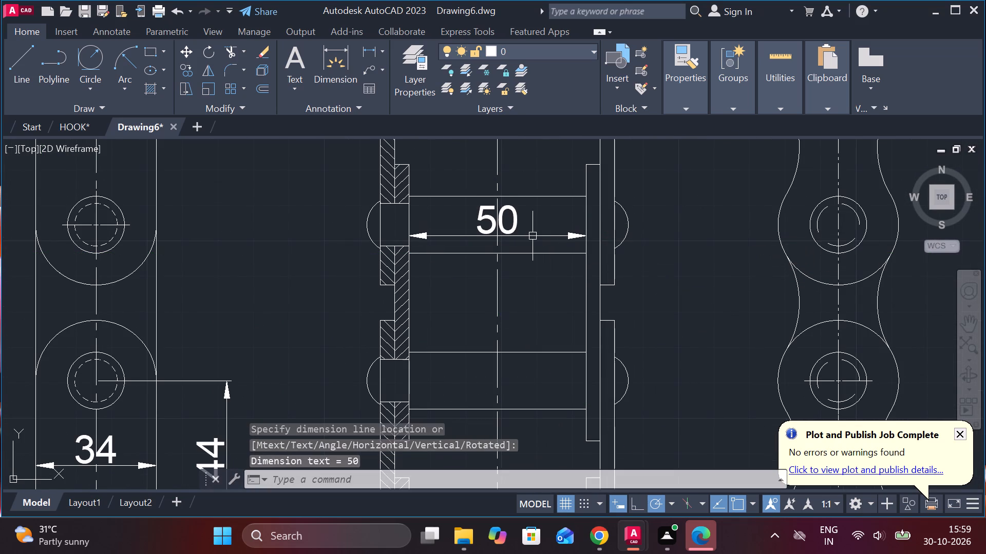
Add a vertical linear dimension between the upper and lower edges of the middle view's third roller from the top.
middle_drag(525, 312, 525, 272)
key(space)
click(470, 304)
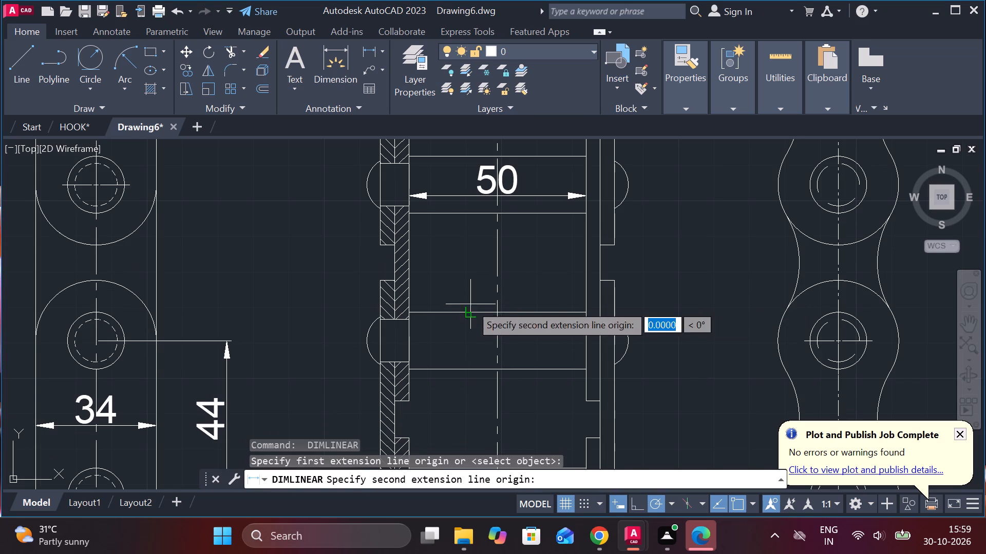
click(471, 372)
click(473, 360)
Insert a diameter symbol before the text of the third roller's vertical dimension.
double_click(458, 335)
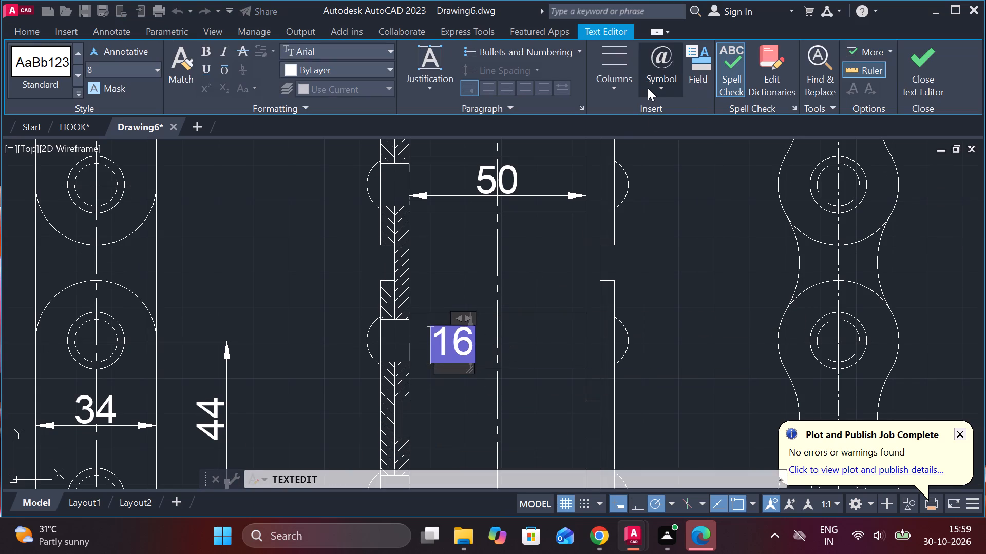
click(650, 88)
click(686, 145)
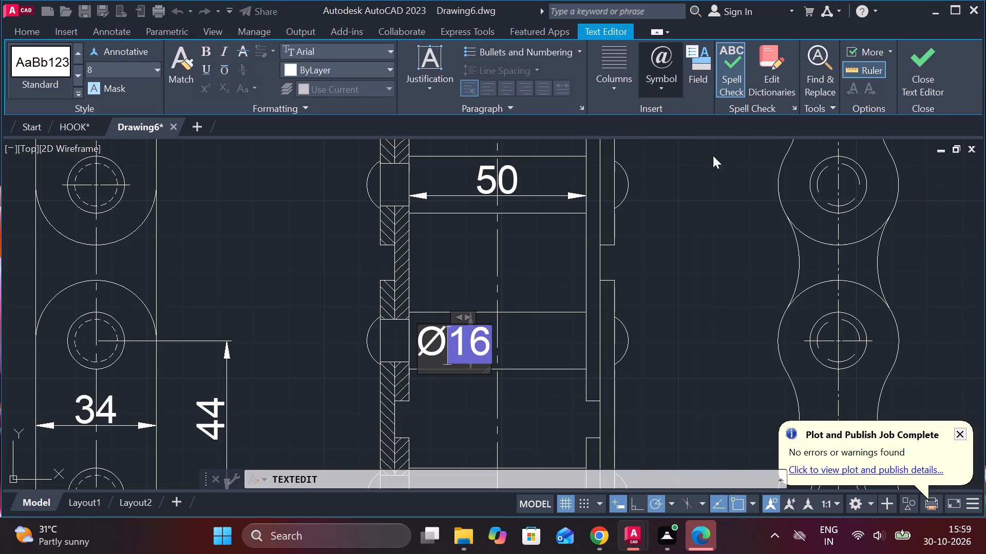
click(941, 69)
Add a vertical linear dimension across the pin at the middle view's lowest roller, placed just inside the hatched plates.
middle_drag(564, 309, 557, 177)
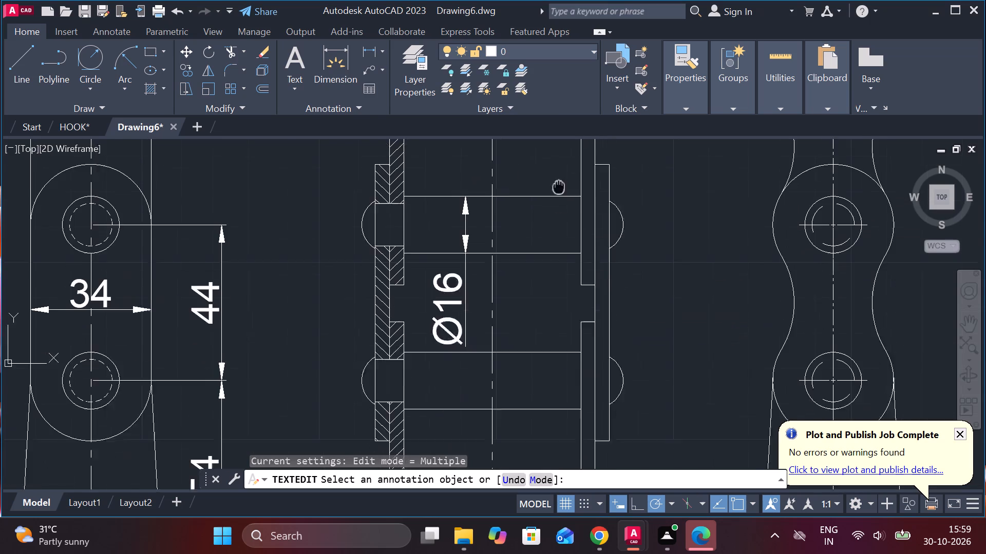
middle_drag(557, 177, 556, 177)
middle_drag(544, 250, 552, 135)
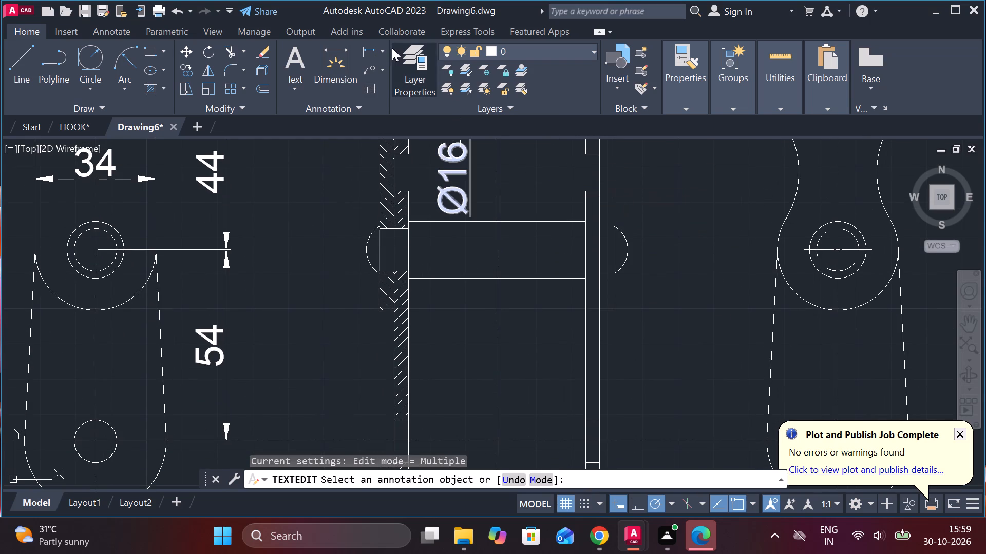
click(370, 49)
click(409, 228)
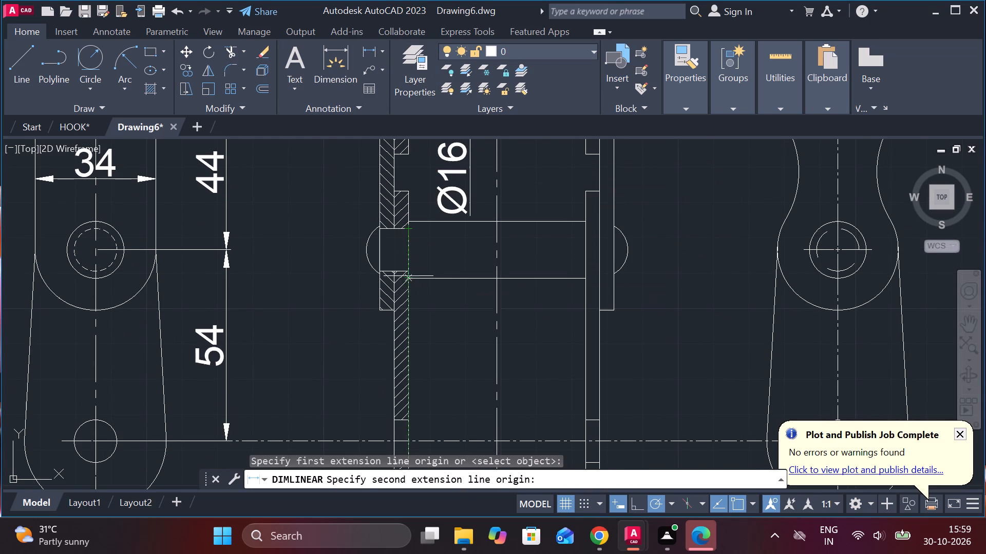
click(408, 270)
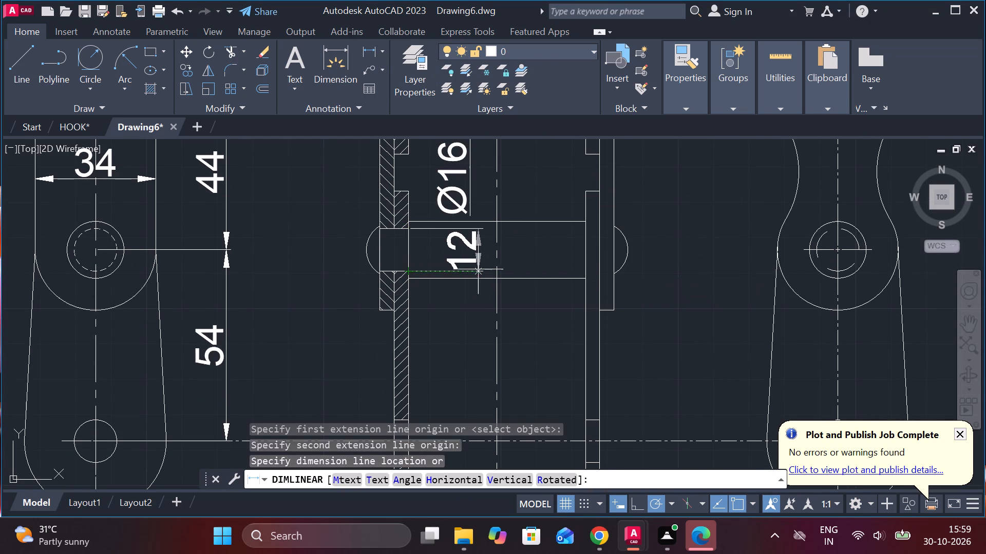
click(457, 270)
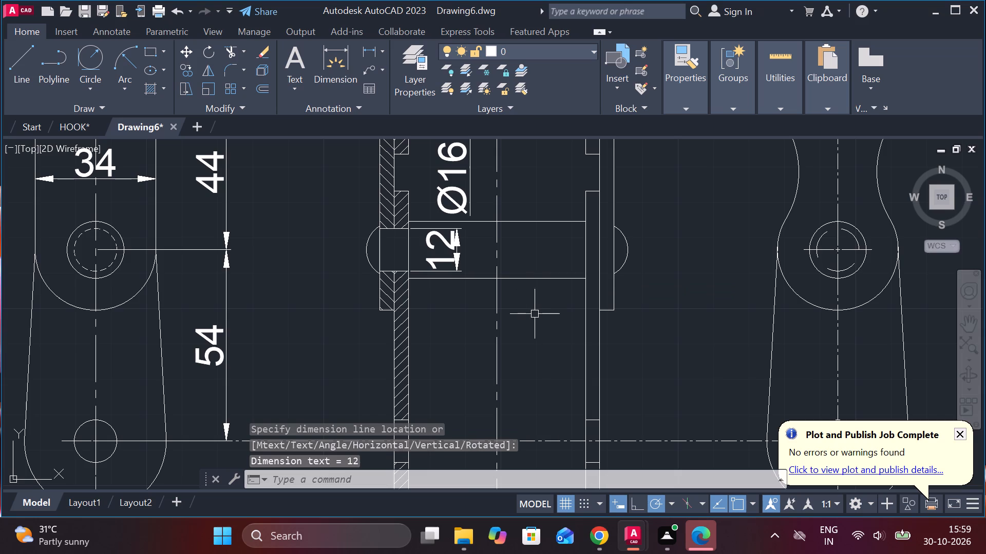
Change the lowest pin's vertical dimension text to Ø12.
scroll(451, 243, up, 1)
double_click(452, 243)
drag(452, 243, 536, 249)
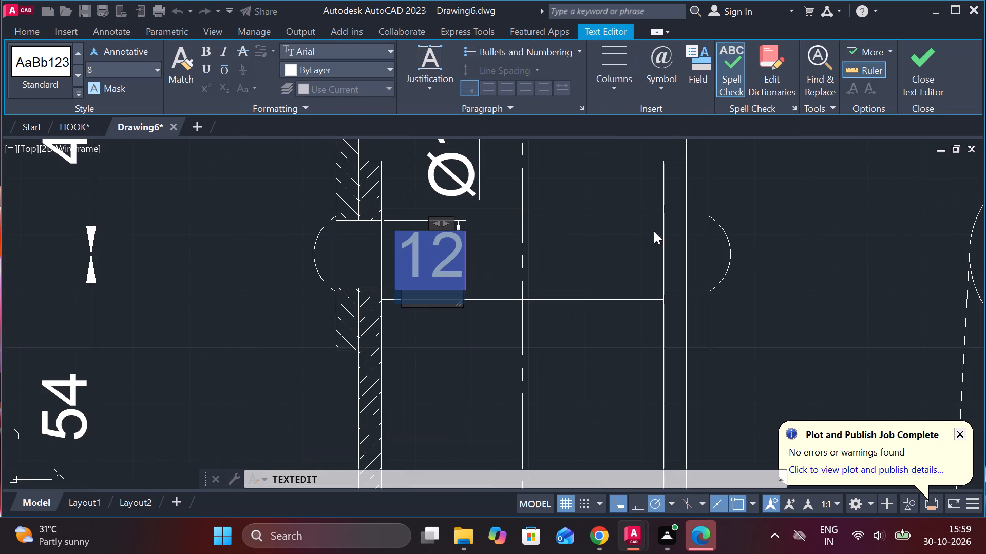
click(666, 85)
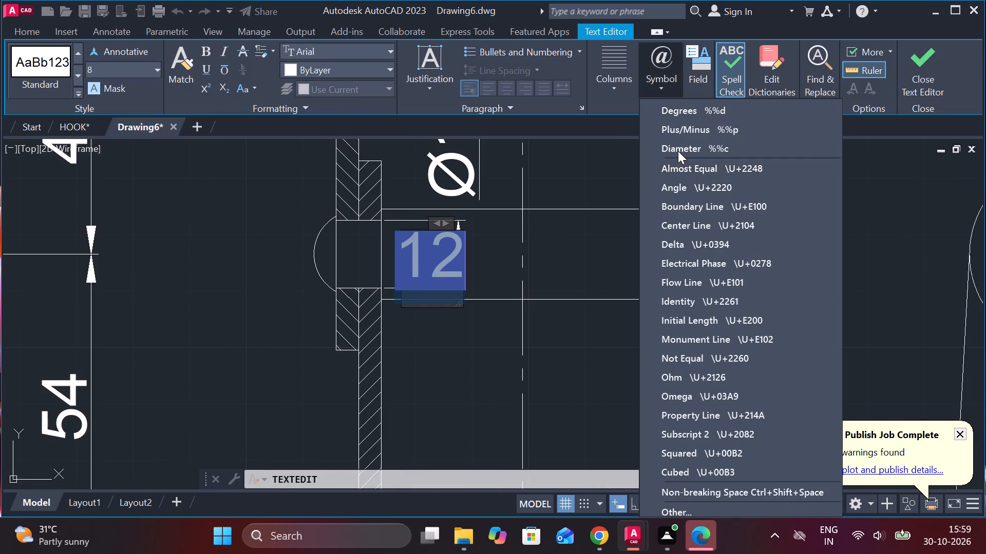
click(678, 151)
click(914, 72)
double_click(429, 256)
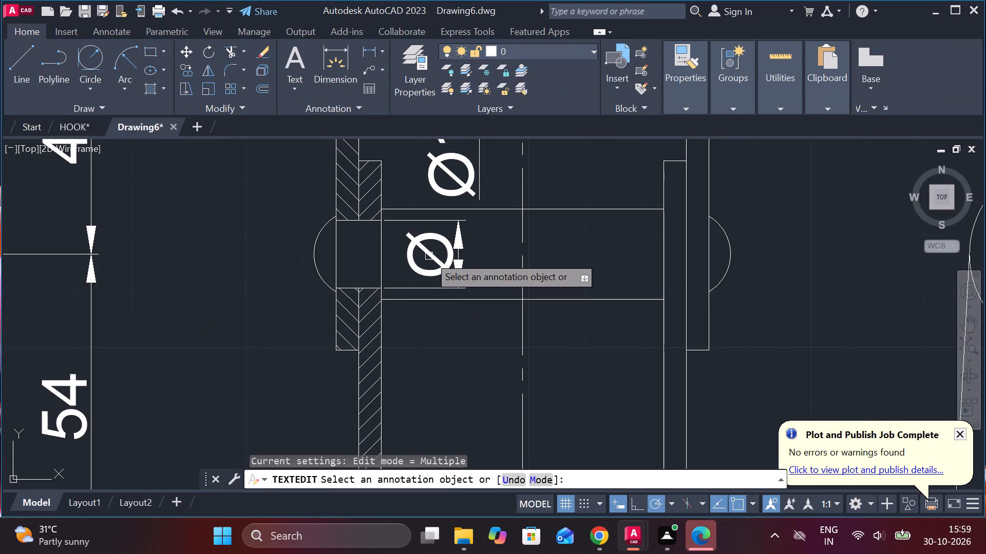
click(433, 256)
key(Right)
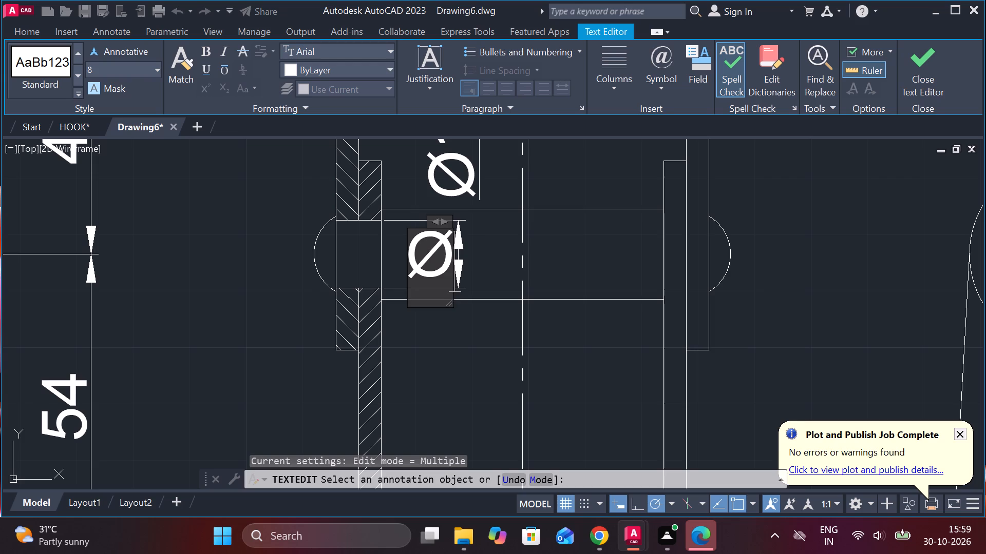
text(12)
click(935, 49)
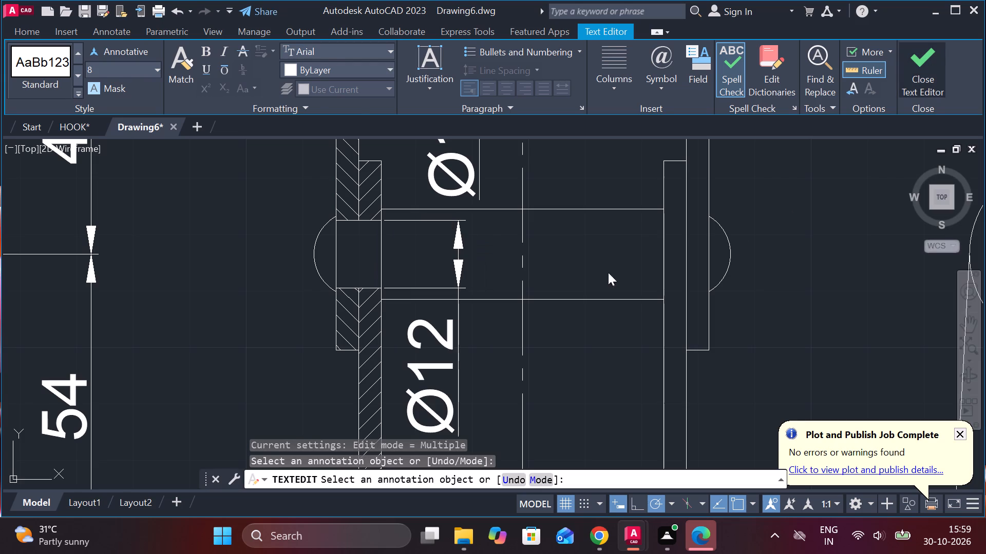
Add a vertical linear dimension between the centres of the right view's two lowest rollers, placed outside the link's right edge.
scroll(393, 336, down, 1)
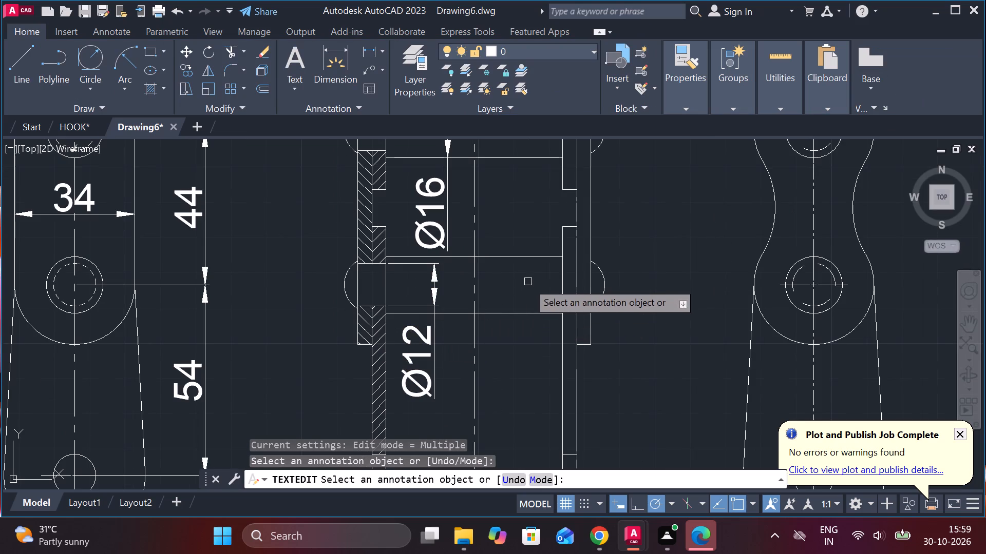
click(374, 55)
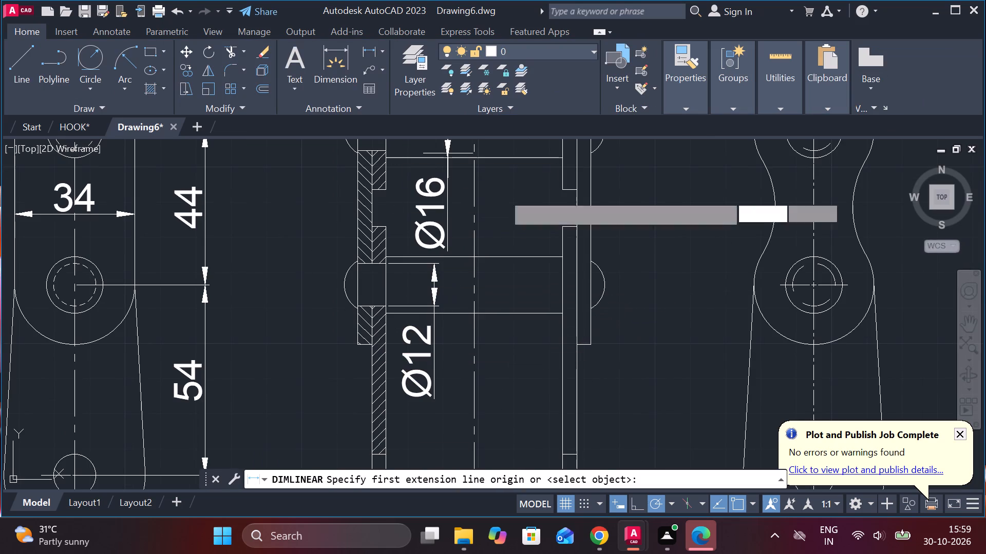
scroll(724, 269, down, 1)
middle_drag(723, 270, 612, 299)
middle_drag(717, 374, 658, 341)
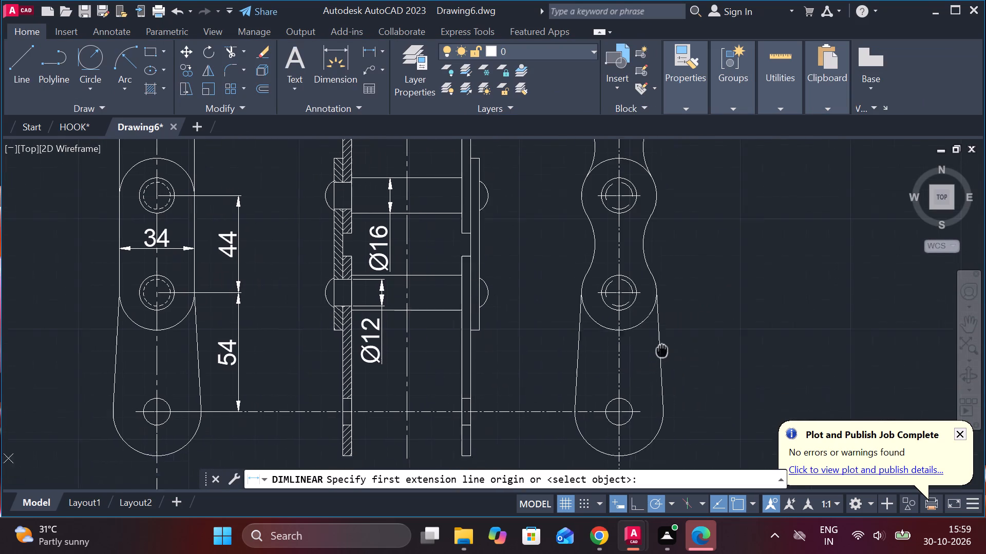
middle_drag(658, 341, 658, 340)
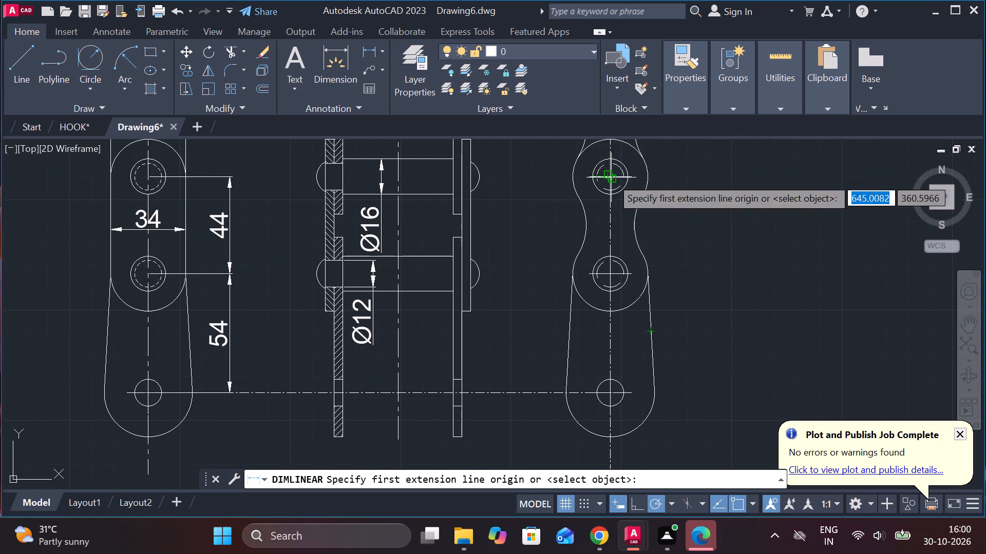
click(611, 177)
click(613, 274)
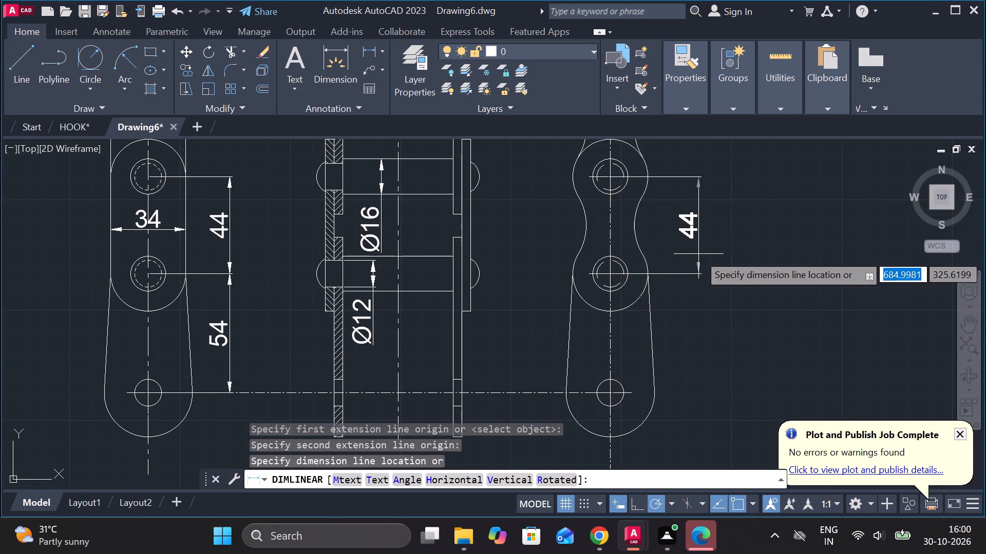
click(689, 254)
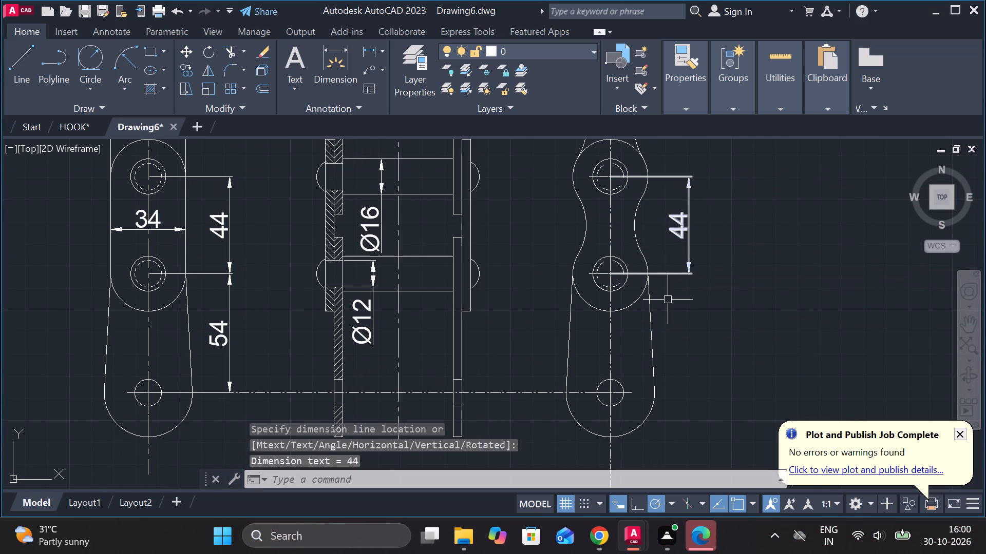
Add a vertical linear dimension from the right view's lowest roller centre to the end hole centre, in line with the roller spacing dimension.
key(space)
click(613, 274)
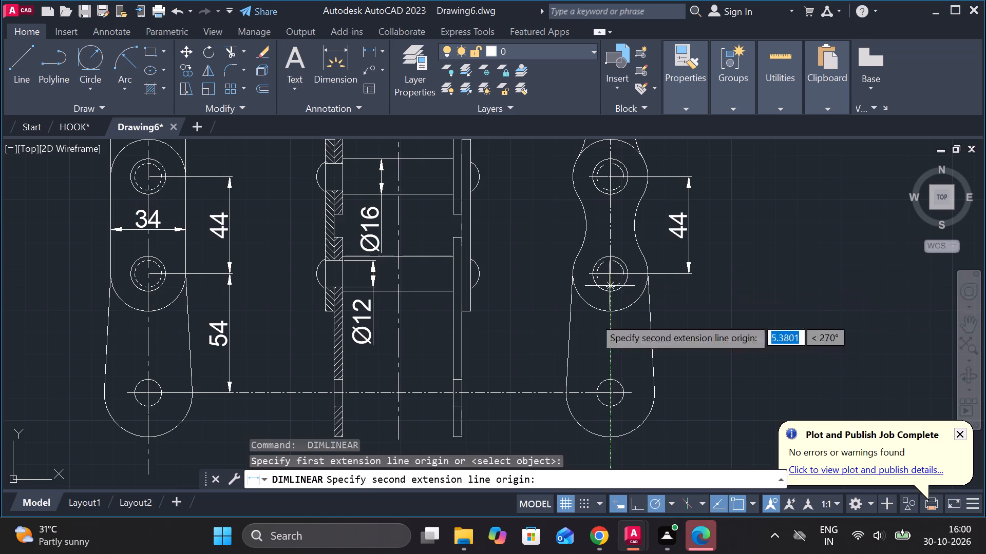
click(607, 393)
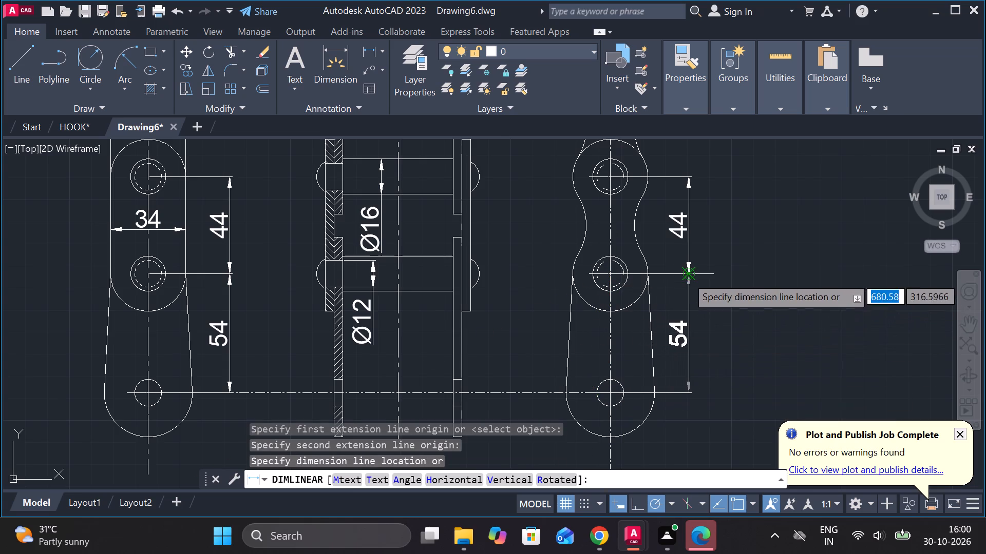
click(686, 276)
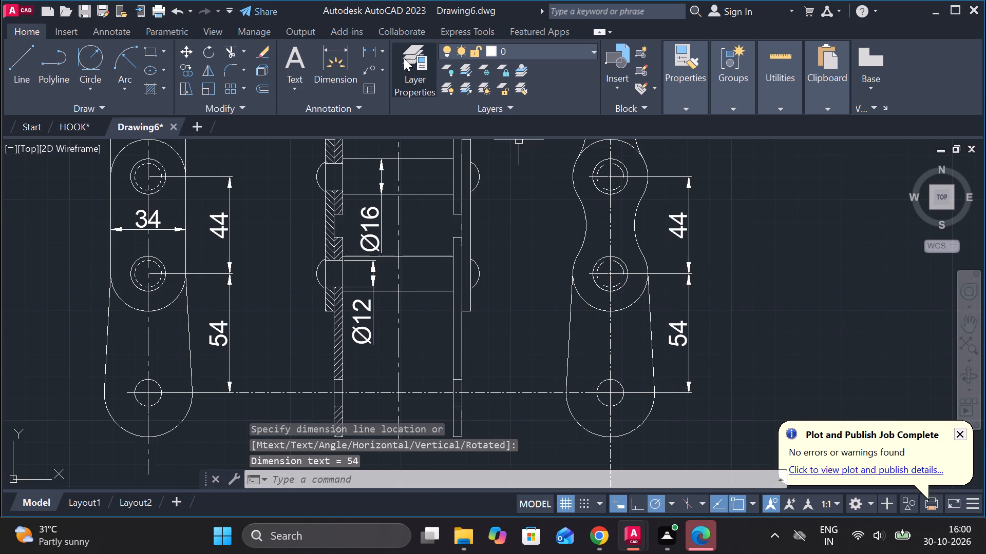
Add a slanted aligned dimension across the rounded link outline around the right view's lowest roller, passing over the roller.
click(386, 49)
click(402, 101)
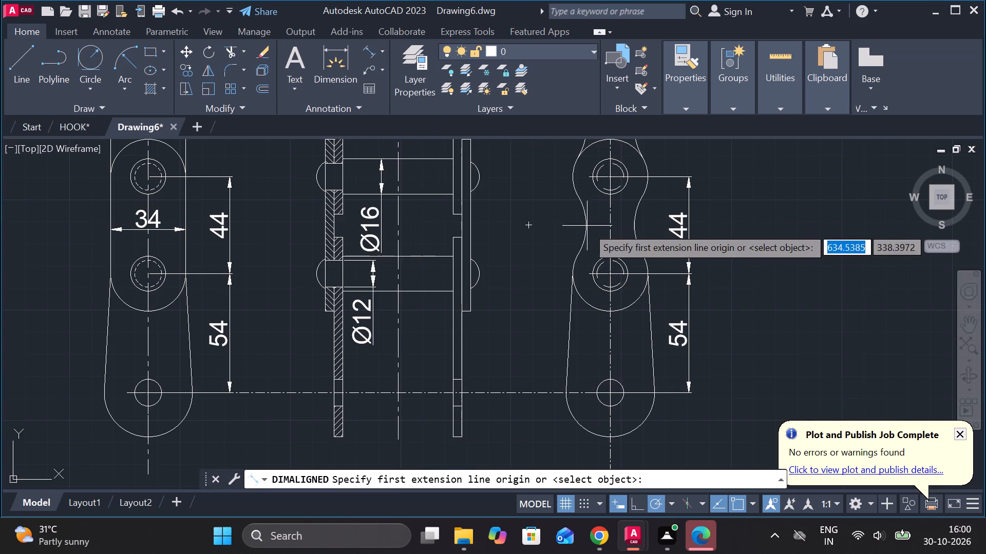
scroll(598, 272, up, 2)
click(545, 313)
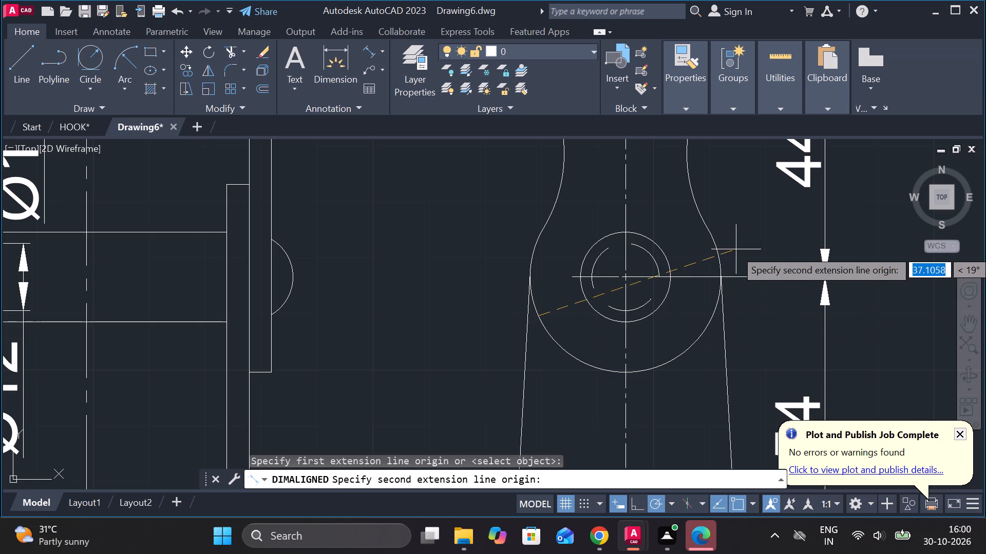
click(708, 252)
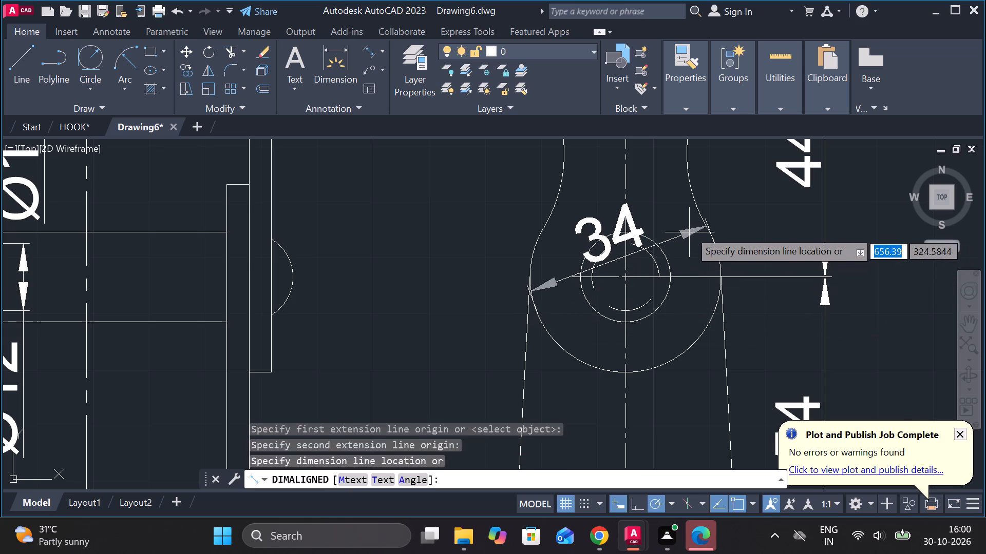
scroll(644, 185, down, 2)
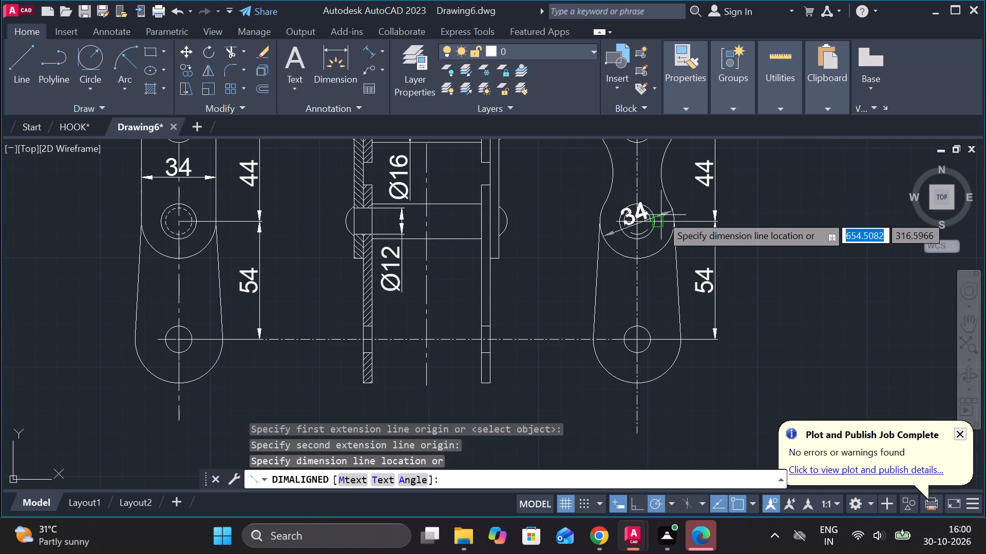
scroll(662, 220, up, 2)
click(662, 220)
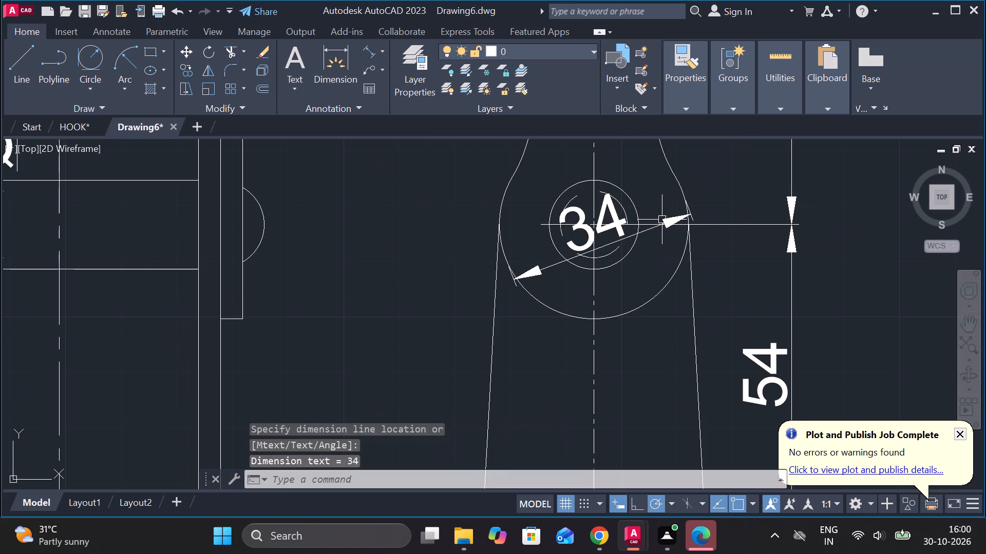
Add a radius dimension to the concave right-hand waist arc between the right view's top two rollers, placed outside the link.
scroll(675, 226, down, 3)
middle_drag(612, 231, 549, 385)
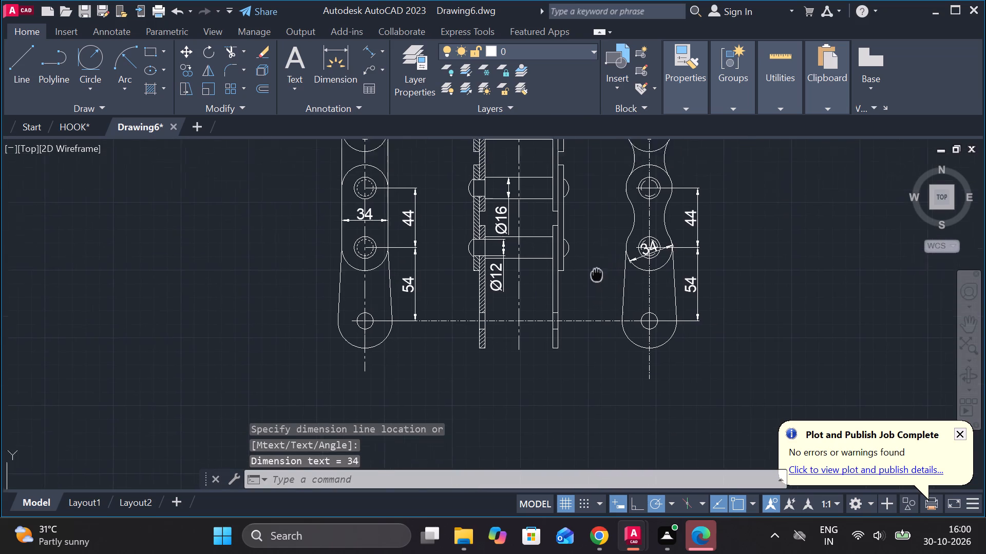
middle_drag(549, 385, 544, 394)
click(382, 58)
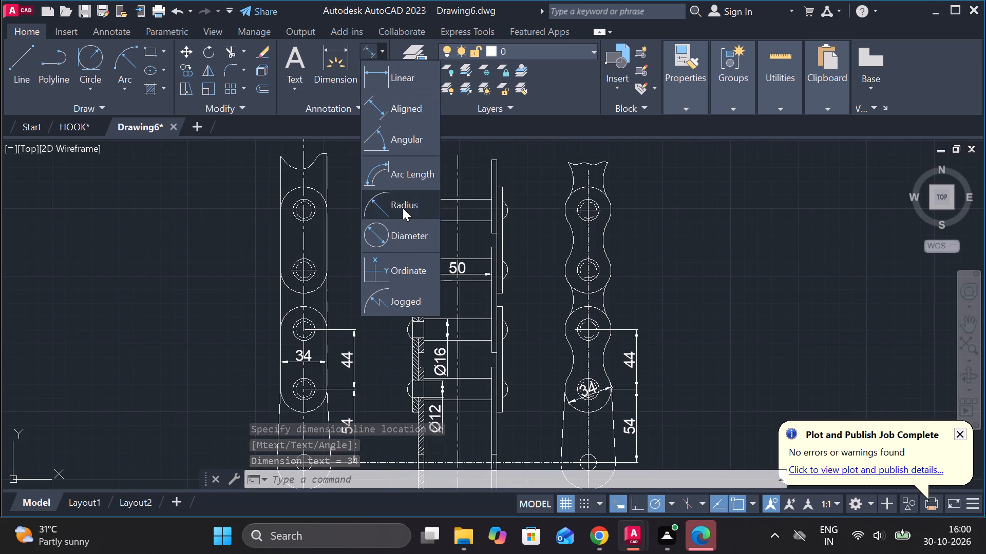
click(403, 201)
click(608, 233)
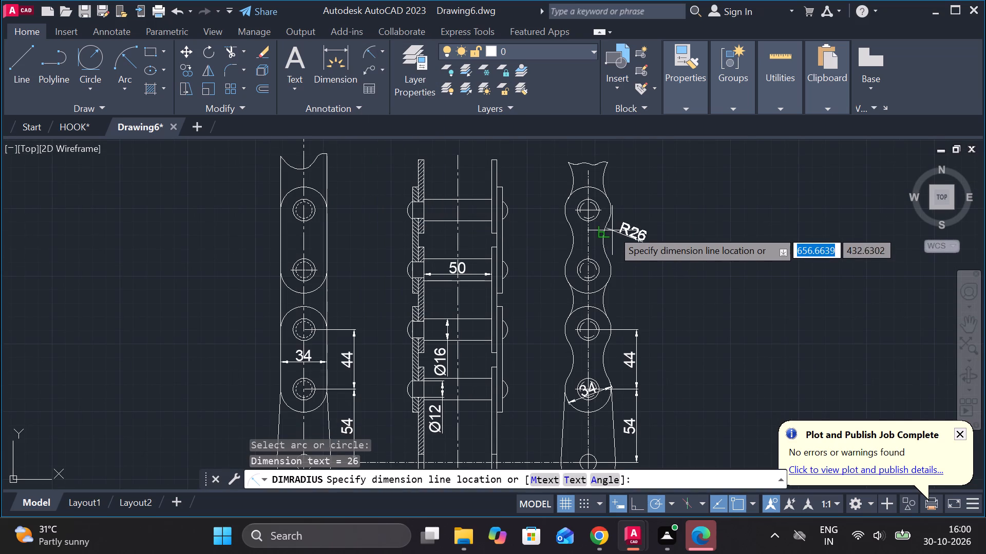
scroll(612, 229, up, 2)
click(611, 249)
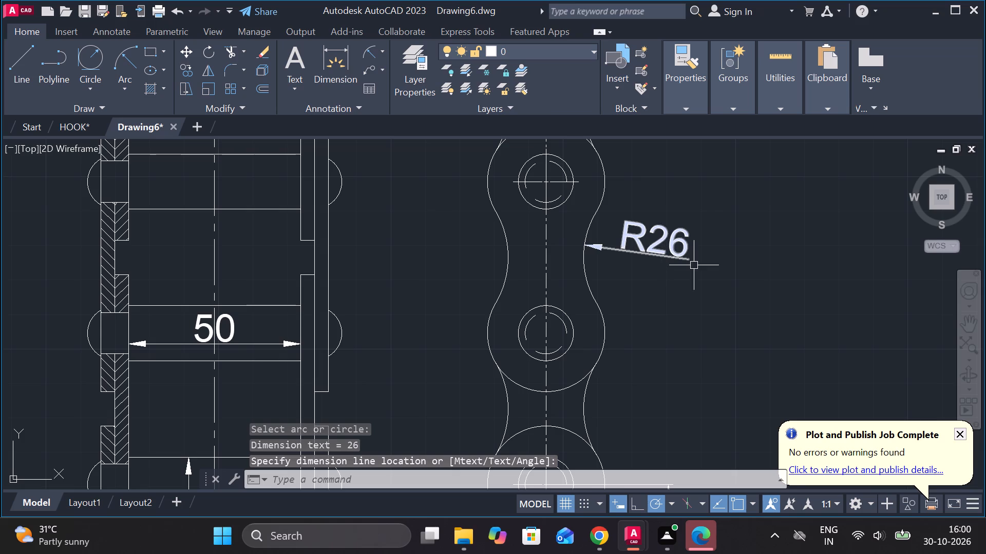
scroll(703, 270, down, 2)
middle_drag(712, 282, 712, 283)
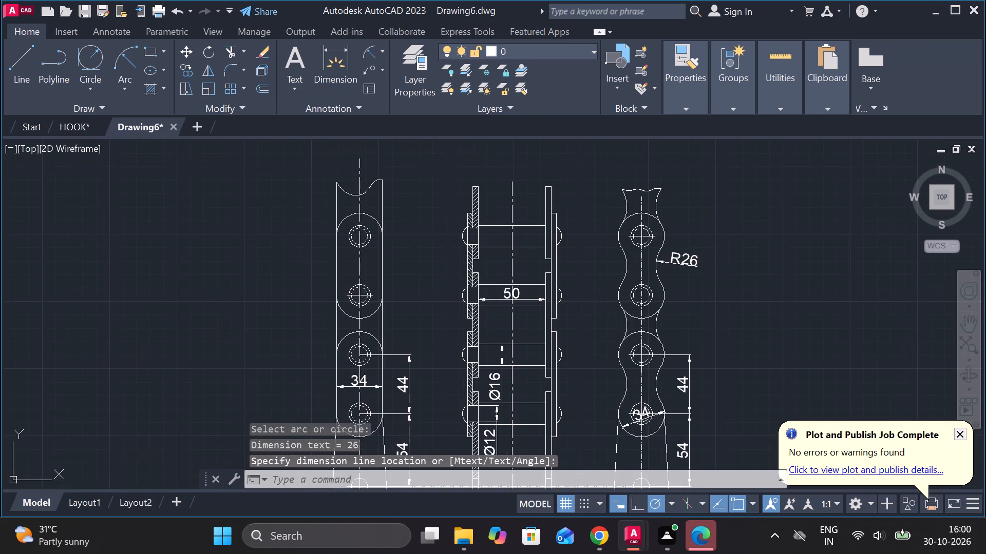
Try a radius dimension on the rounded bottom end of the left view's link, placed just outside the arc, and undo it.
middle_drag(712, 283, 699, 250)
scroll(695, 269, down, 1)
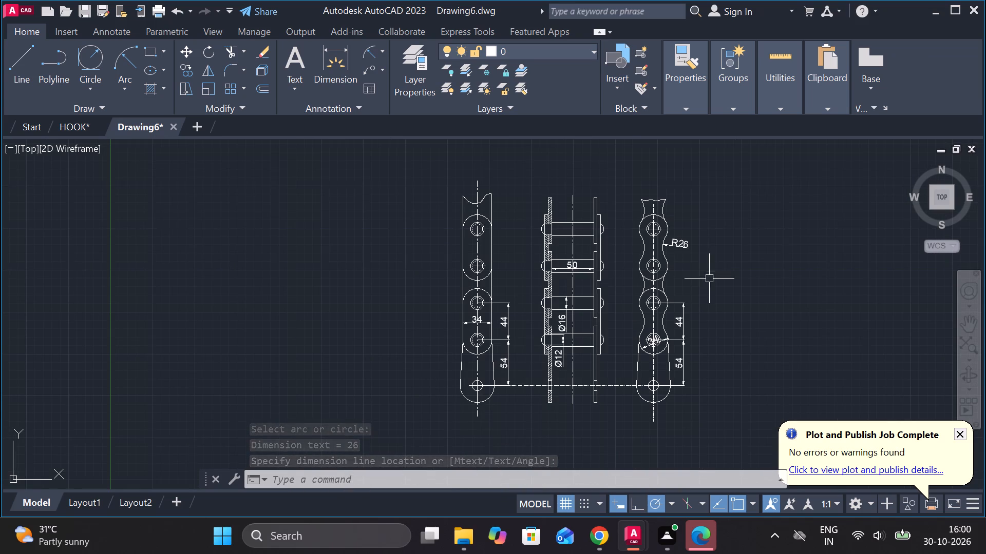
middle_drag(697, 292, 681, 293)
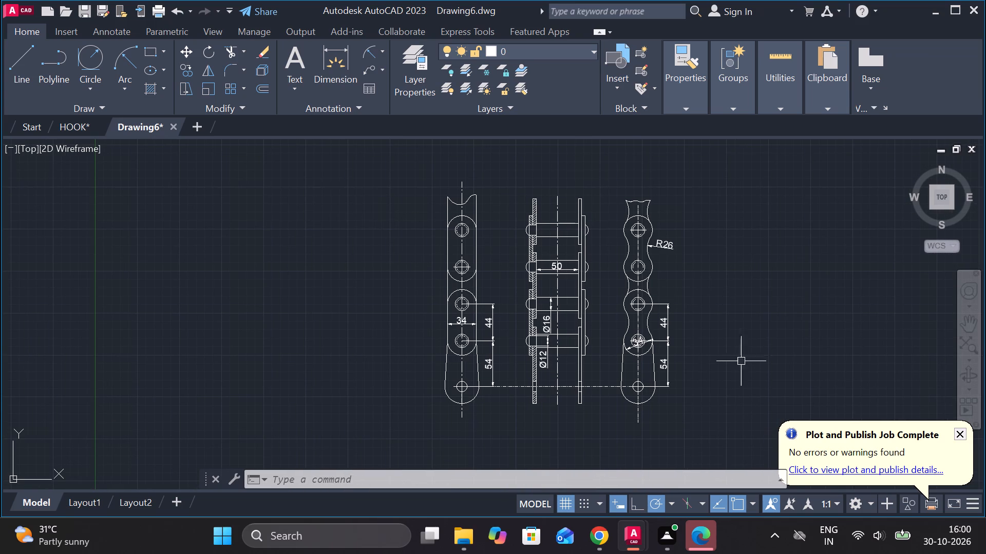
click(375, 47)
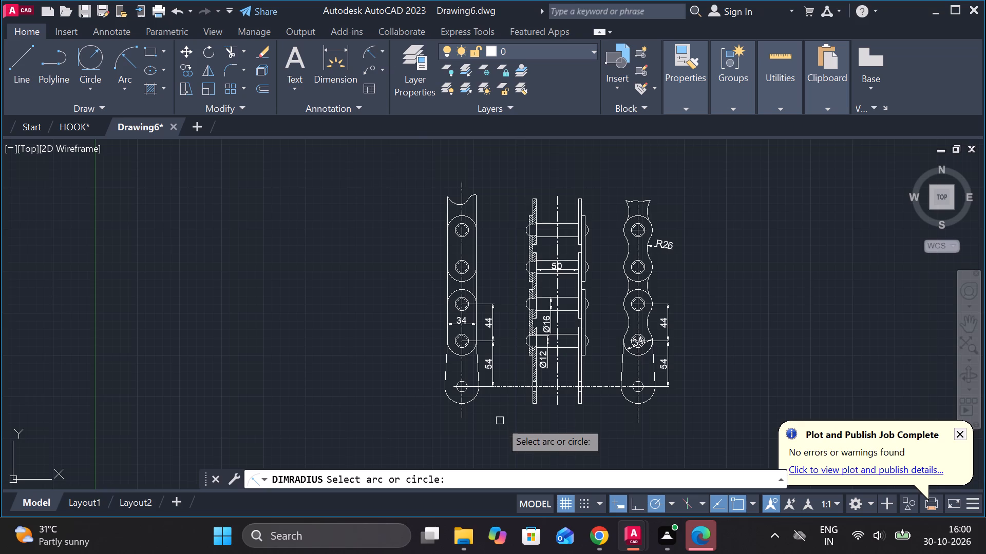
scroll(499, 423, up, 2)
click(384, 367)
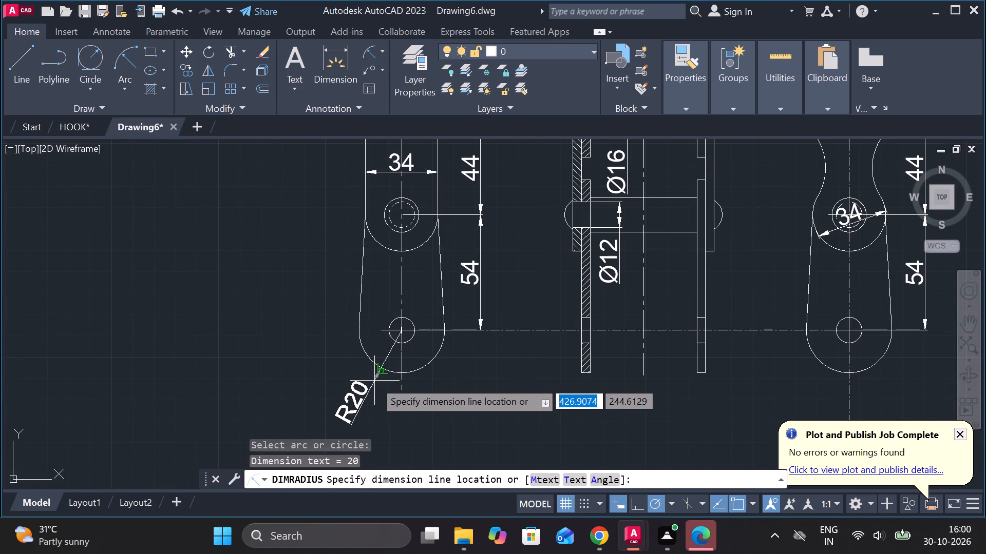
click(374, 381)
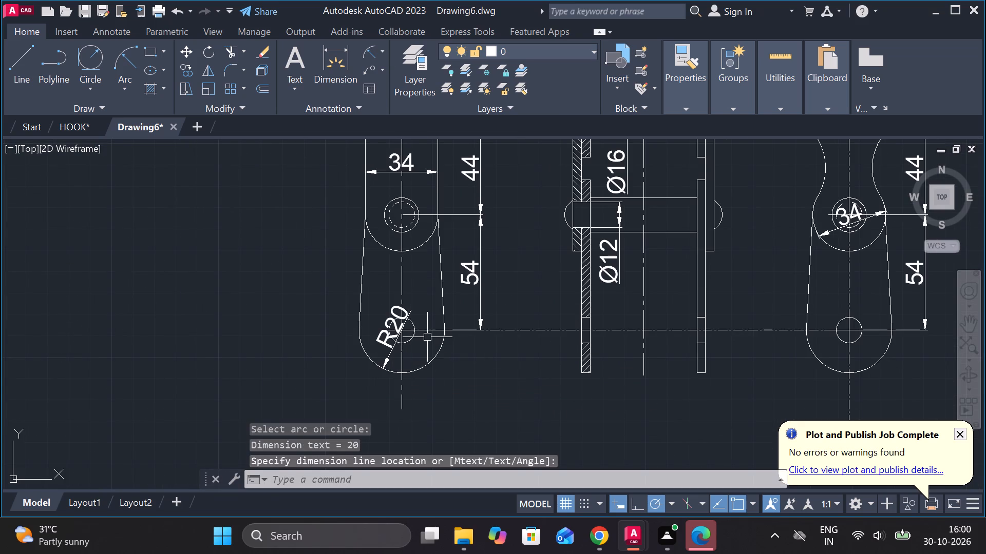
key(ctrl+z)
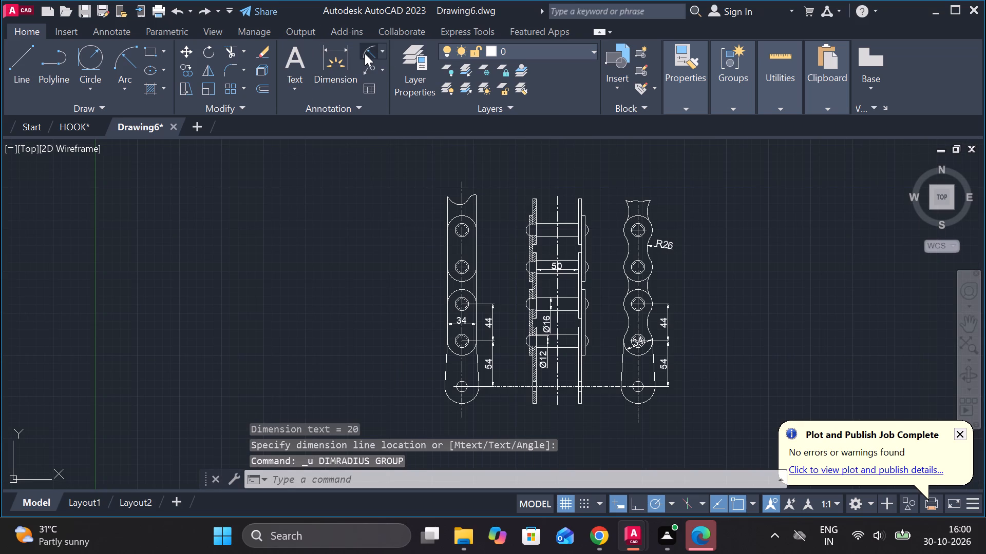
Add a radius dimension to the left view's rounded bottom end, with the text outside the link to its lower left.
click(365, 53)
scroll(430, 405, up, 2)
drag(473, 391, 466, 395)
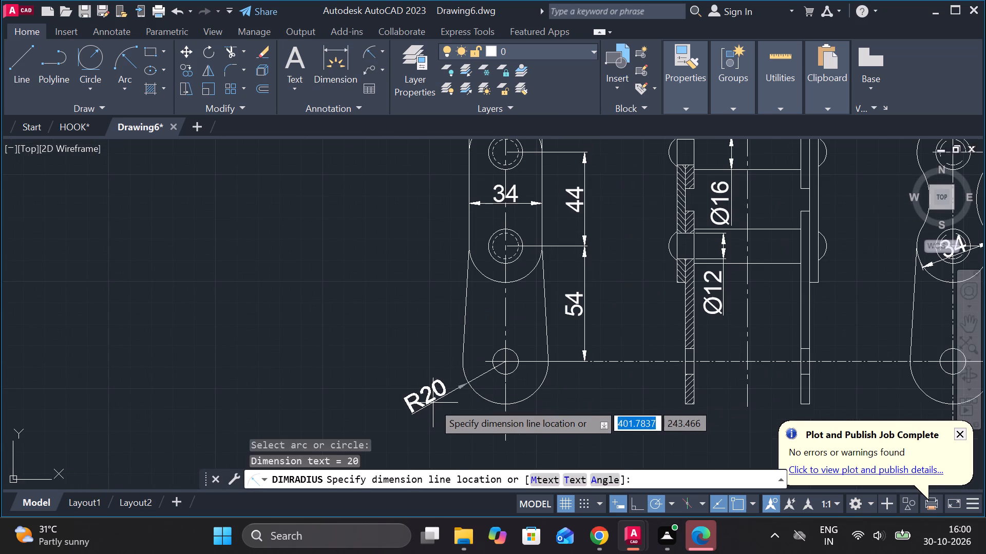
click(433, 403)
Add a diameter dimension to the right view's bottom end hole, with the text outside the link to its lower right.
middle_drag(544, 403, 442, 288)
drag(409, 52, 375, 56)
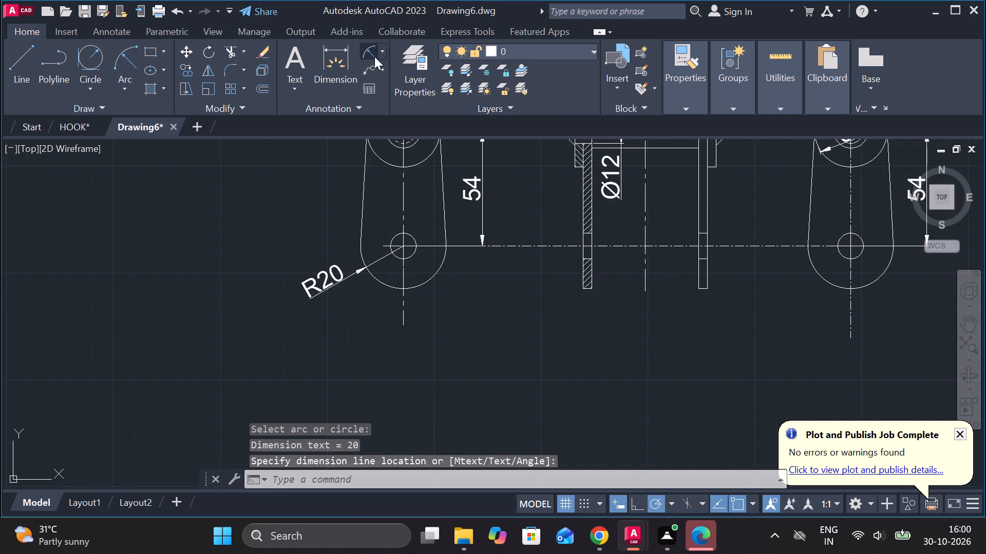
click(376, 54)
click(381, 46)
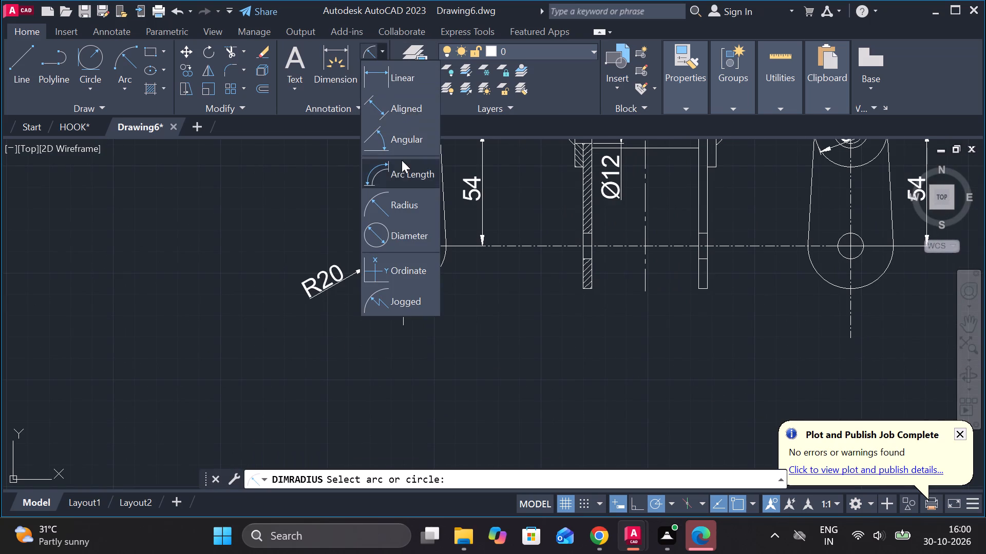
click(403, 228)
scroll(429, 260, up, 3)
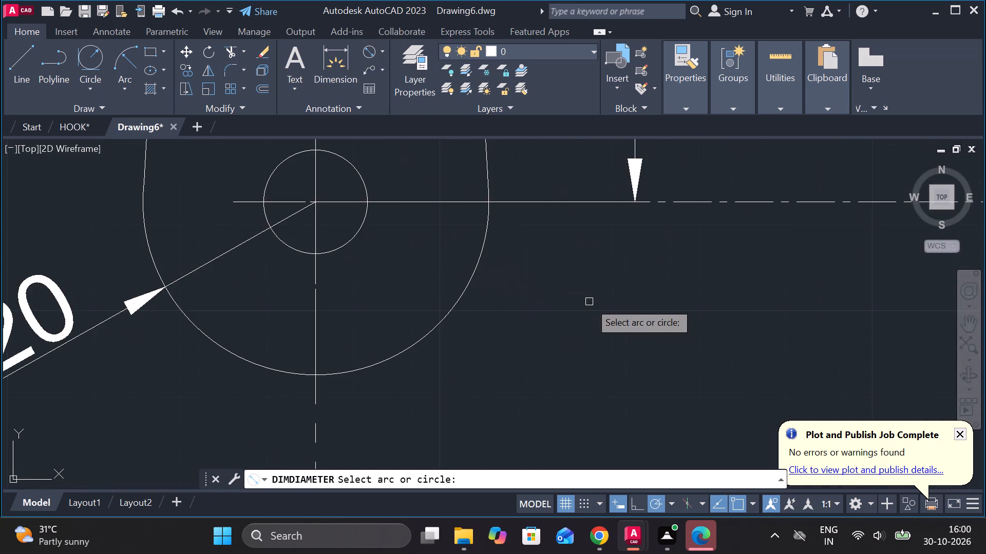
scroll(589, 303, down, 3)
middle_drag(714, 333, 453, 352)
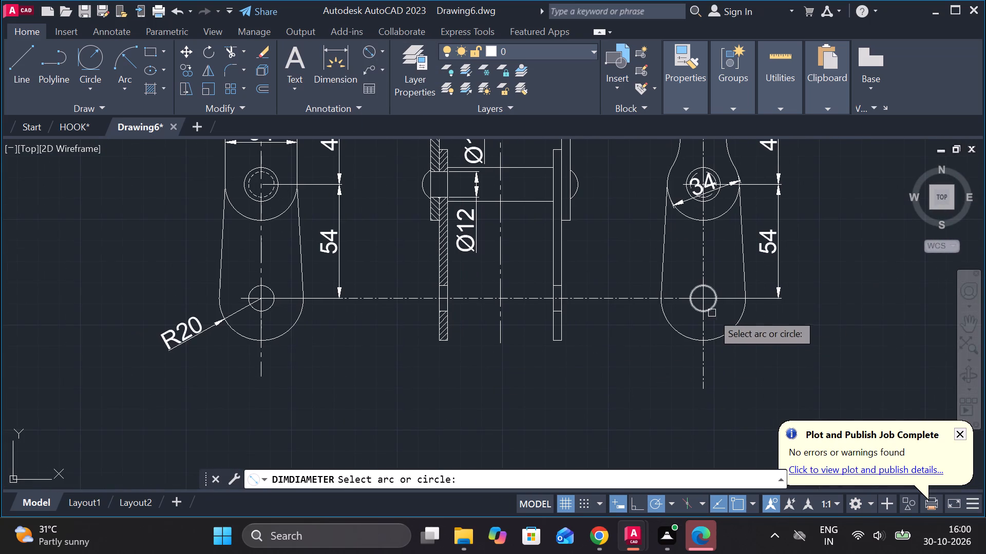
drag(714, 310, 720, 310)
click(774, 351)
Add a horizontal linear dimension across the thickness of the middle view's hatched plate, just above the bottom hole.
scroll(778, 337, down, 1)
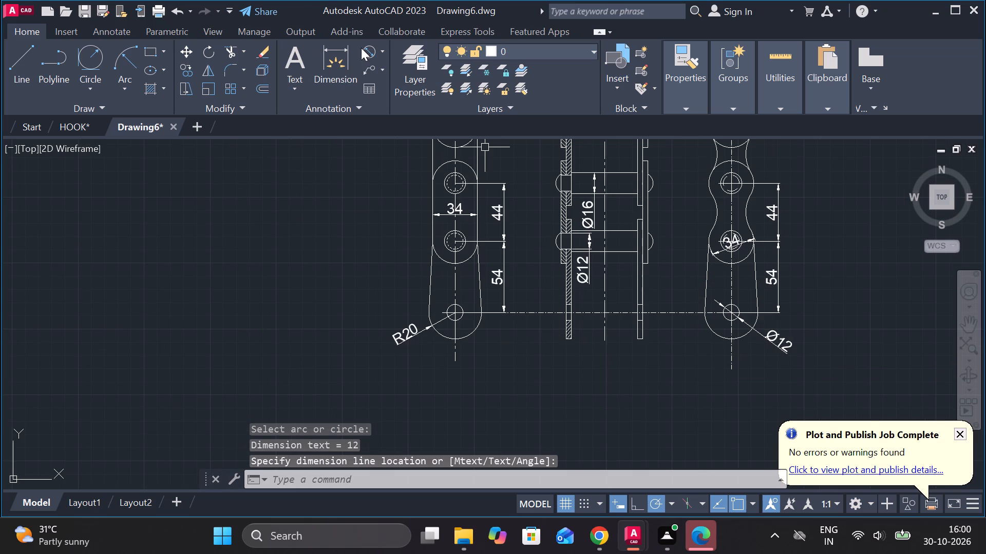
click(386, 49)
click(386, 83)
scroll(562, 316, up, 3)
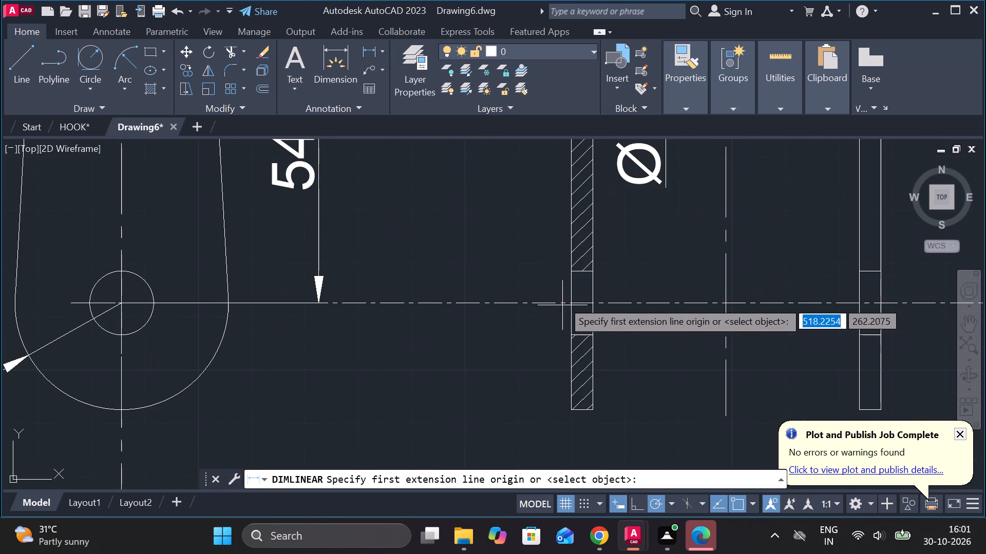
click(574, 247)
click(596, 251)
click(611, 252)
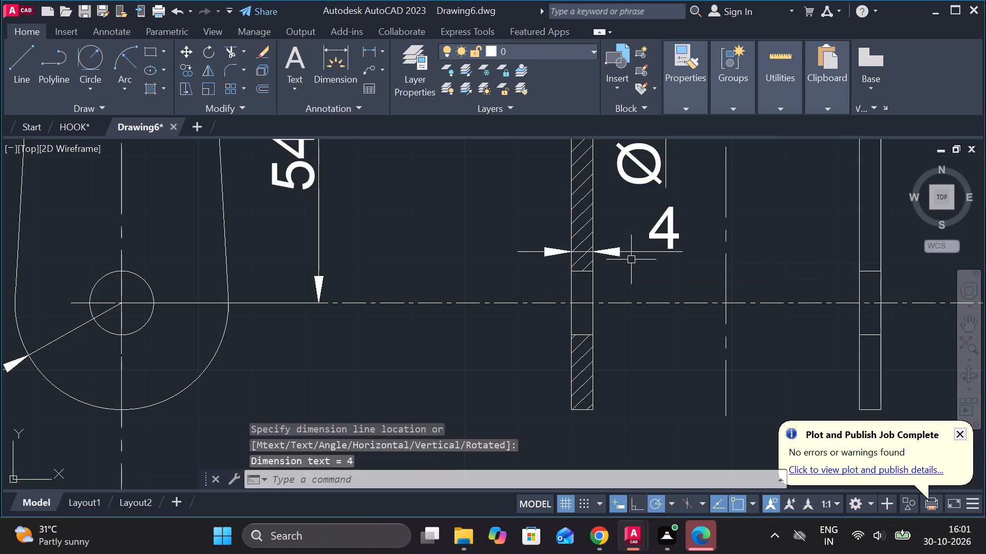
Draw a rectangular border of about 375 by 303 around all three dimensioned chain views.
scroll(631, 260, down, 4)
middle_drag(663, 300, 596, 332)
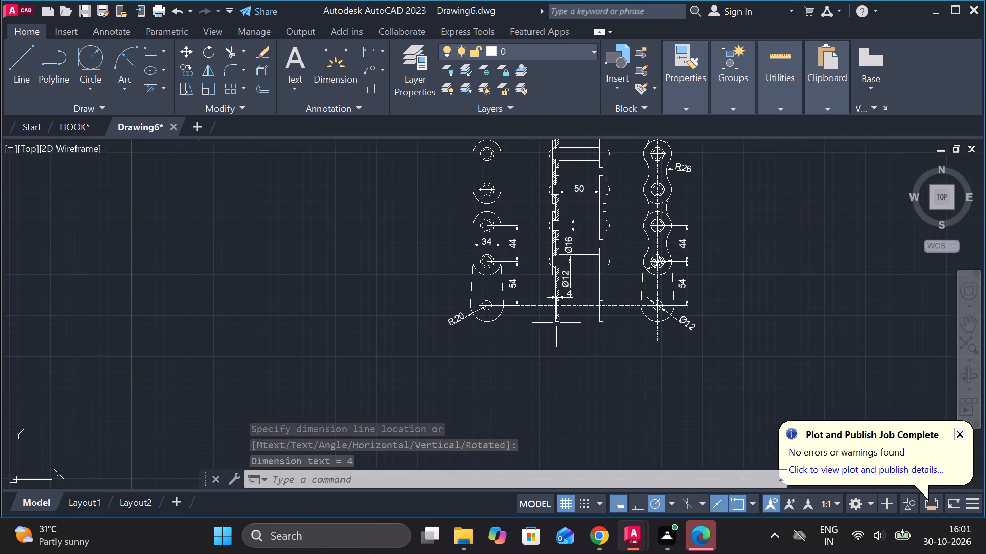
click(386, 45)
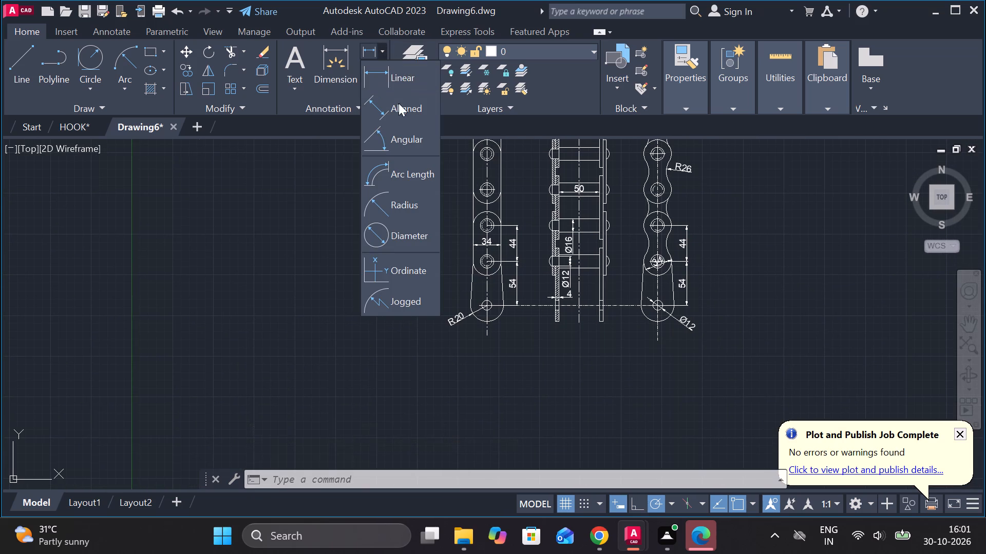
click(148, 55)
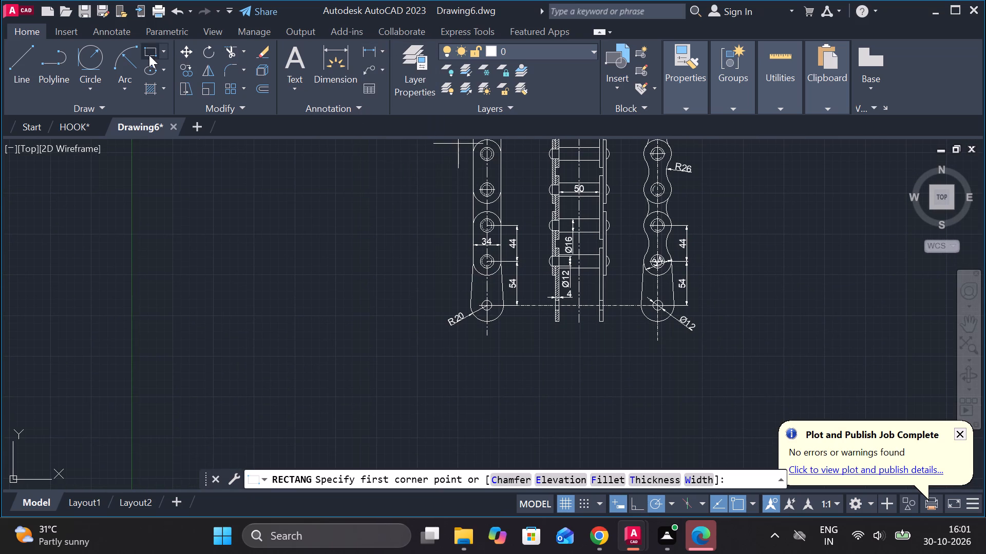
middle_drag(345, 189, 333, 234)
click(412, 144)
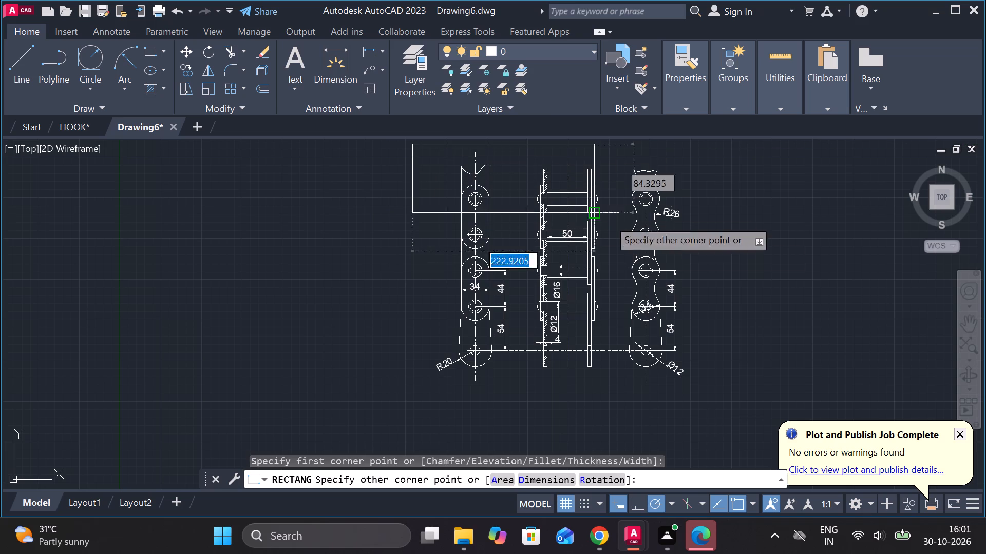
click(718, 391)
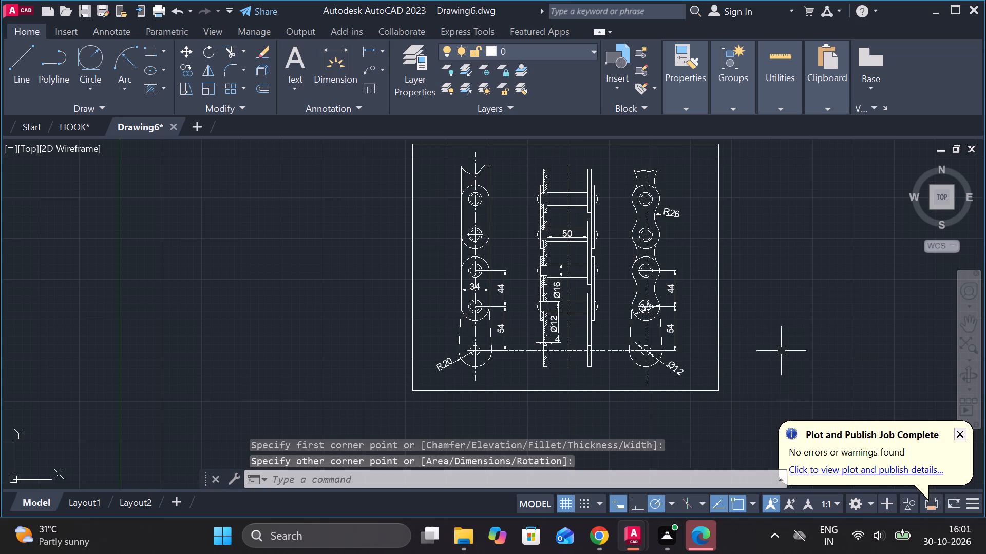
Start saving the drawing as a DWG file.
key(ctrl+s)
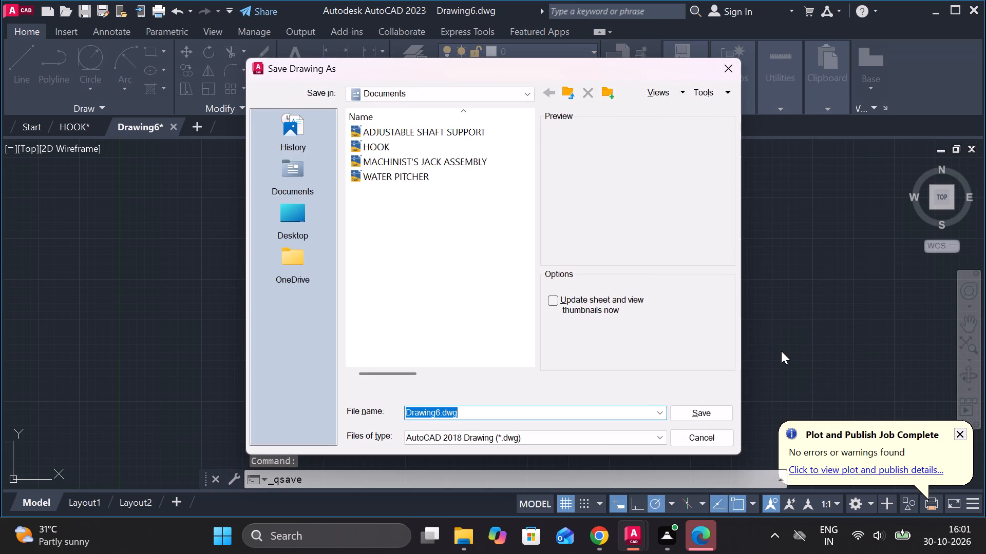
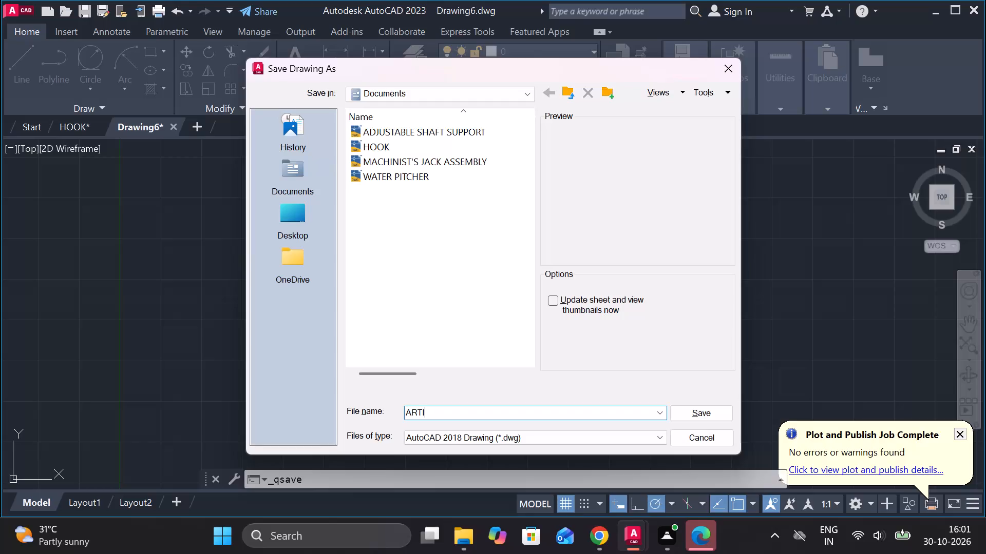
Save the drawing in Documents under the file name ARTICULATED CHAIN ASSEMBLY.
text(CULATED)
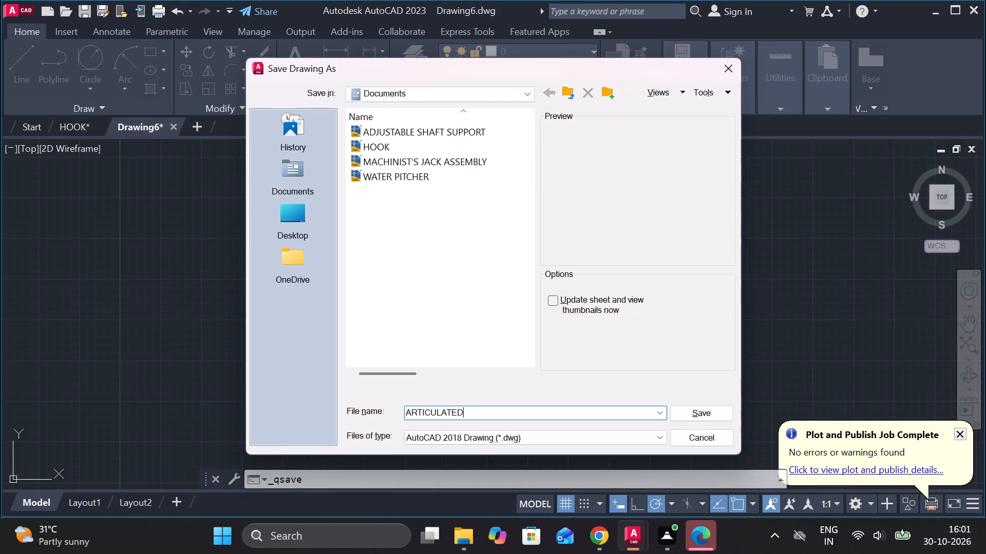
key(space)
text(CHAIN ASSEMBLY)
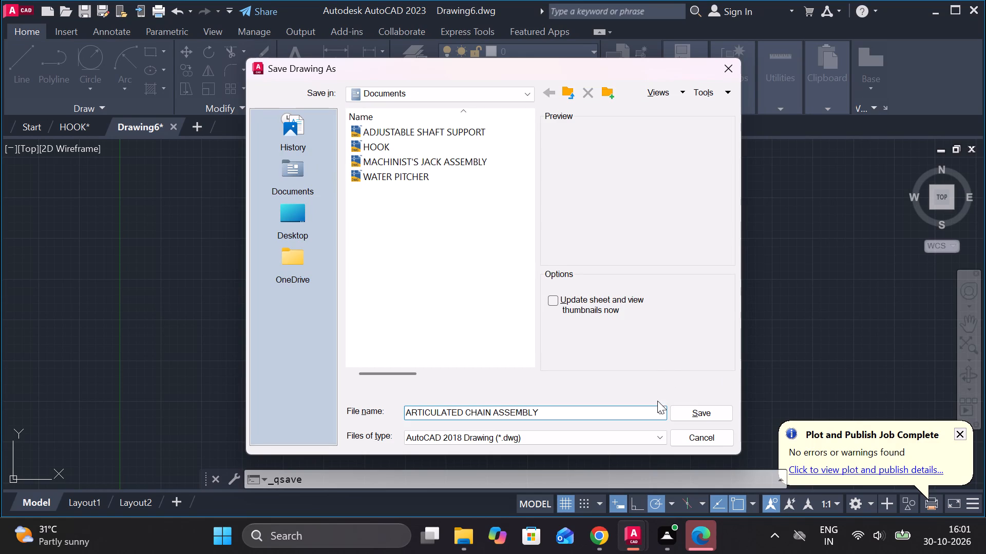
click(687, 411)
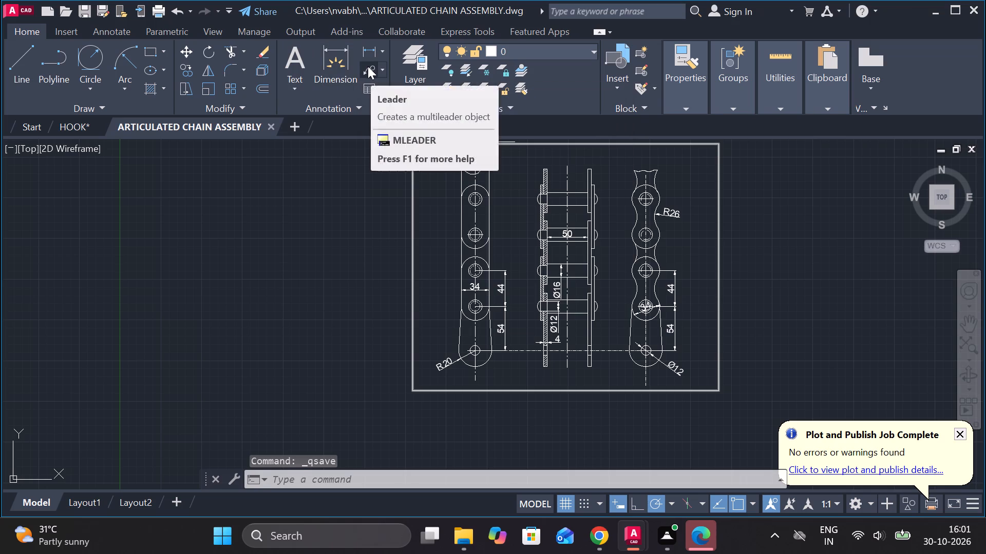
Add a multileader labelled 1, text height 8, pointing to the left view's top link plate, with its text to the upper right.
click(368, 66)
scroll(477, 140, up, 2)
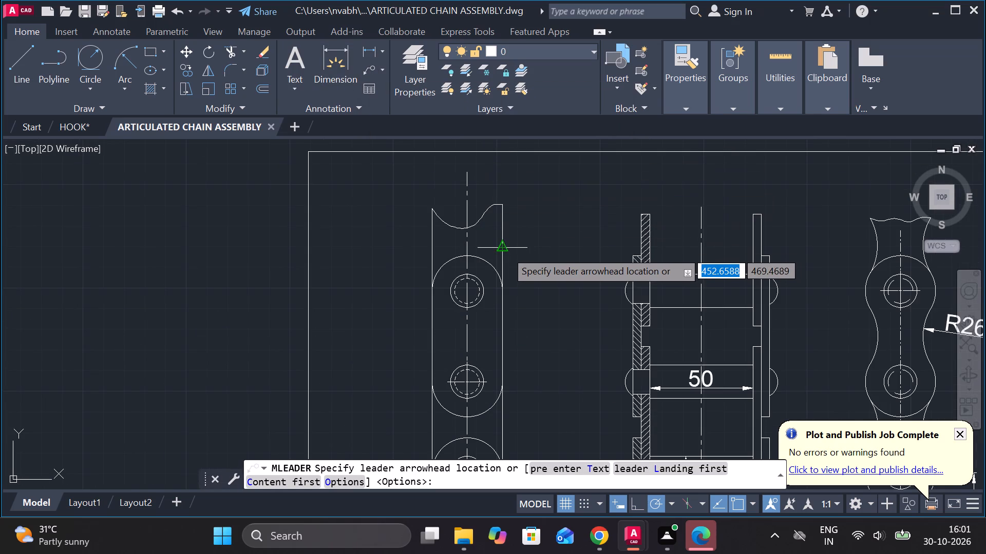
scroll(505, 250, up, 2)
click(473, 231)
scroll(579, 185, down, 2)
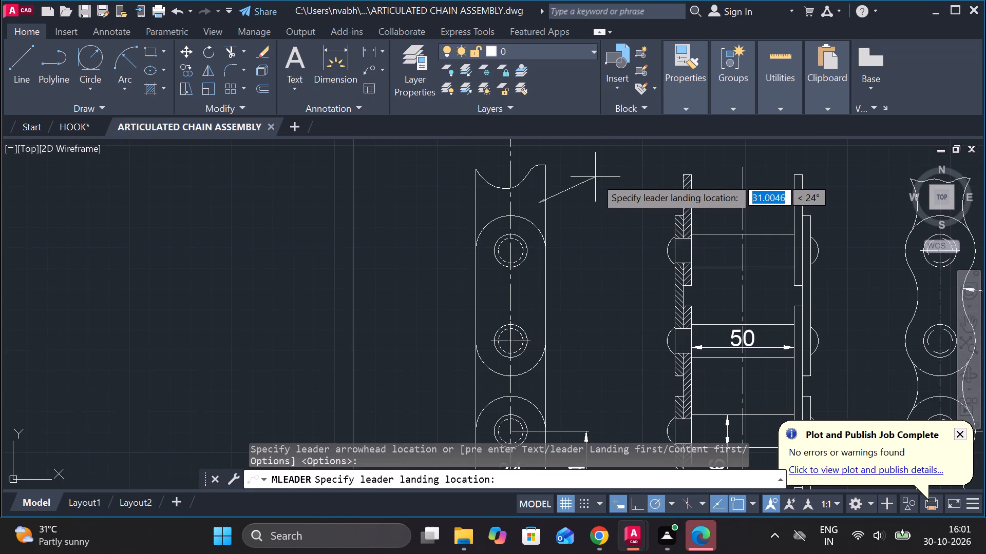
click(599, 174)
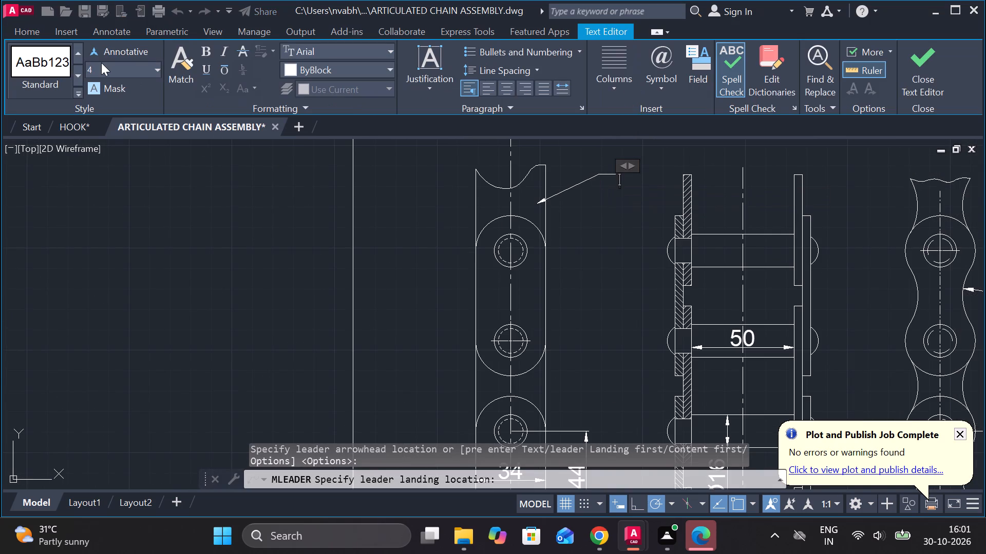
click(101, 63)
key(8)
key(Return)
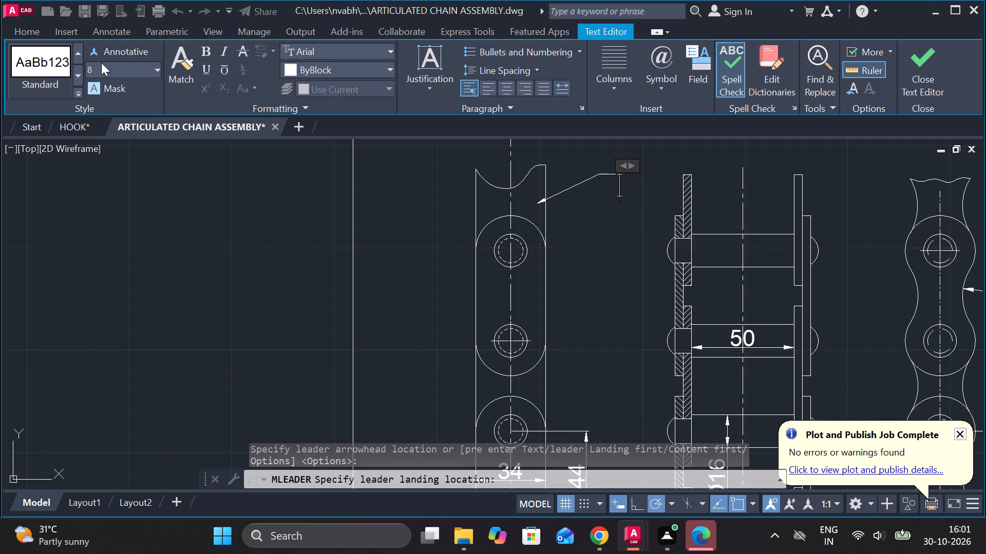
key(1)
click(931, 87)
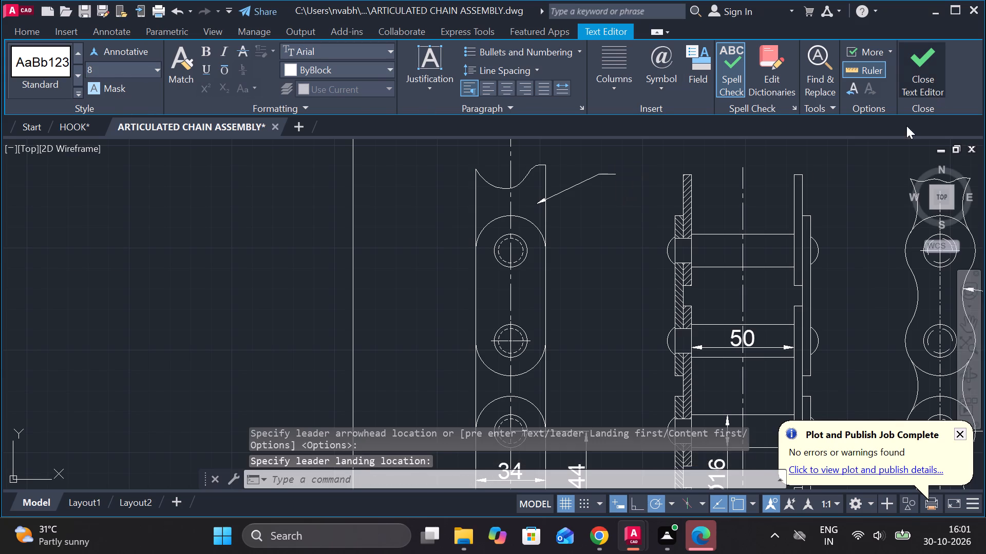
Add a multileader labelled 2, text height 8, pointing to the right view's top link plate, with its text to the upper left.
scroll(648, 248, down, 2)
middle_drag(640, 270, 531, 227)
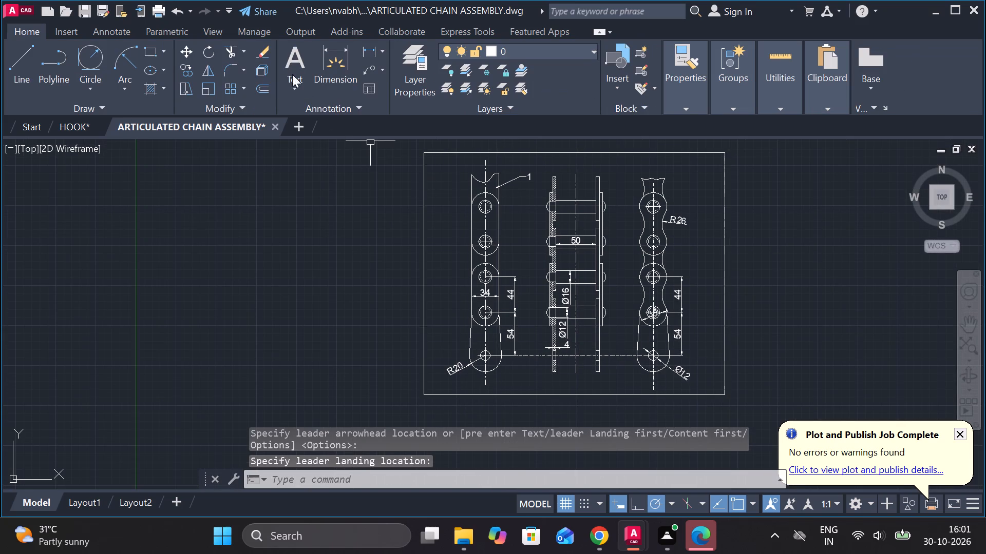
click(367, 71)
scroll(731, 121, up, 1)
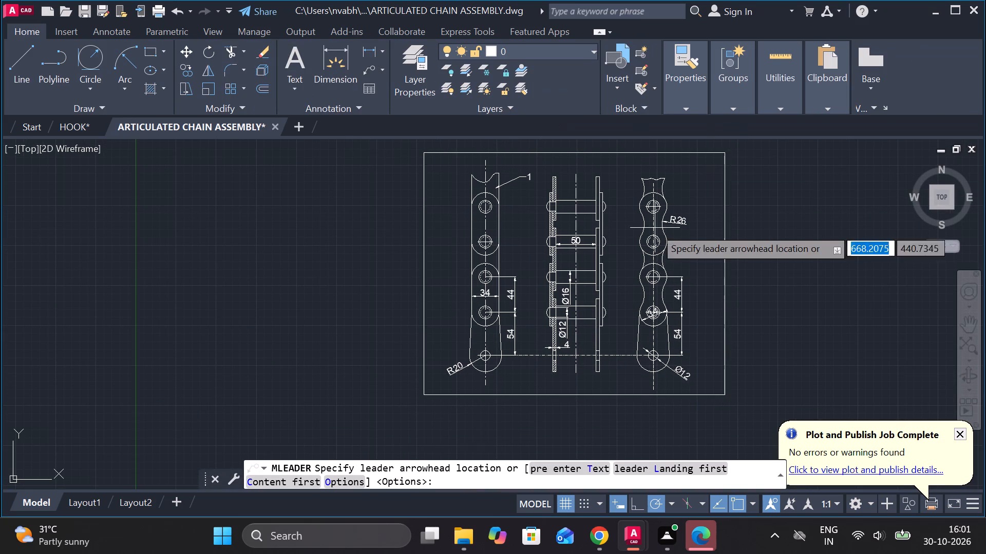
scroll(634, 210, up, 3)
middle_drag(647, 234, 640, 279)
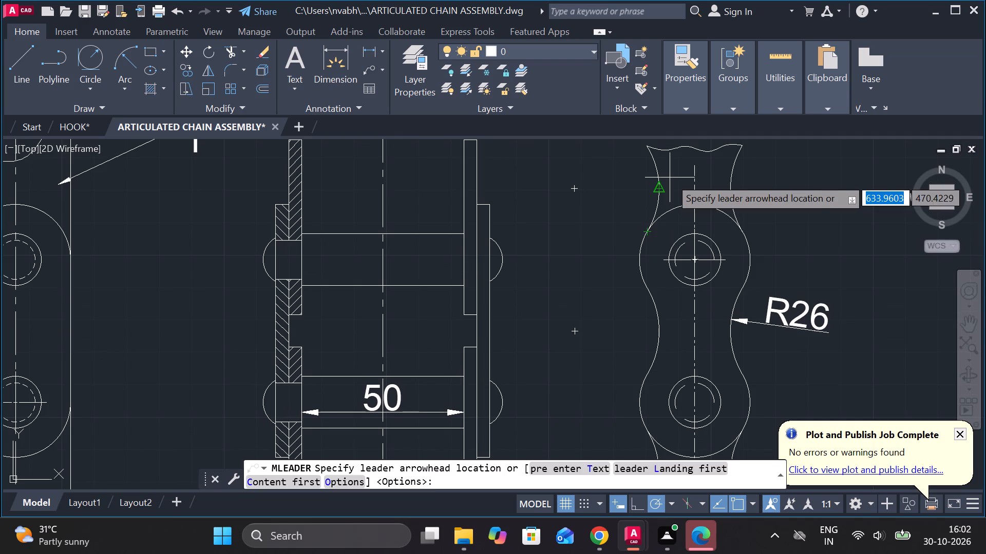
click(670, 177)
scroll(612, 183, down, 1)
middle_drag(620, 204, 622, 270)
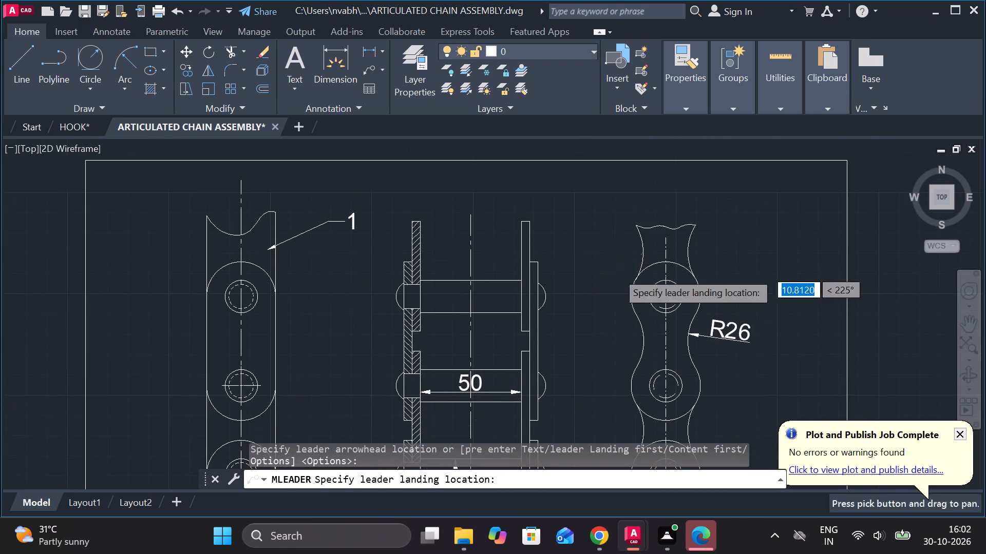
click(589, 196)
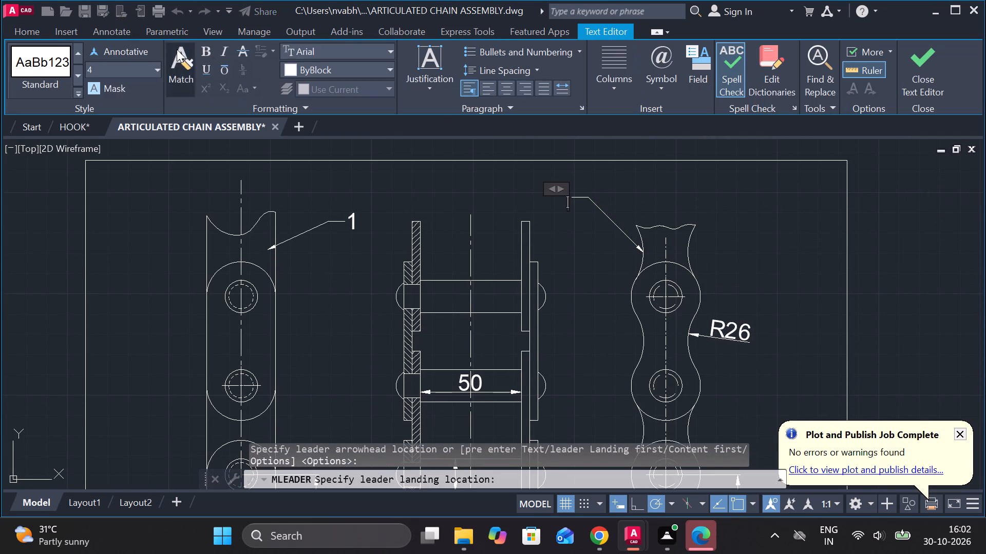
click(112, 67)
key(8)
key(Return)
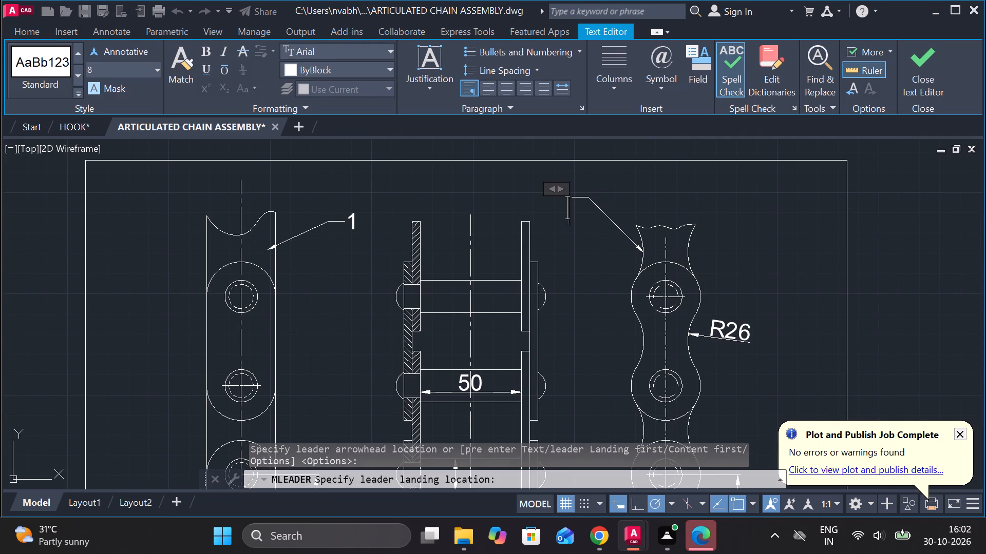
key(2)
click(928, 69)
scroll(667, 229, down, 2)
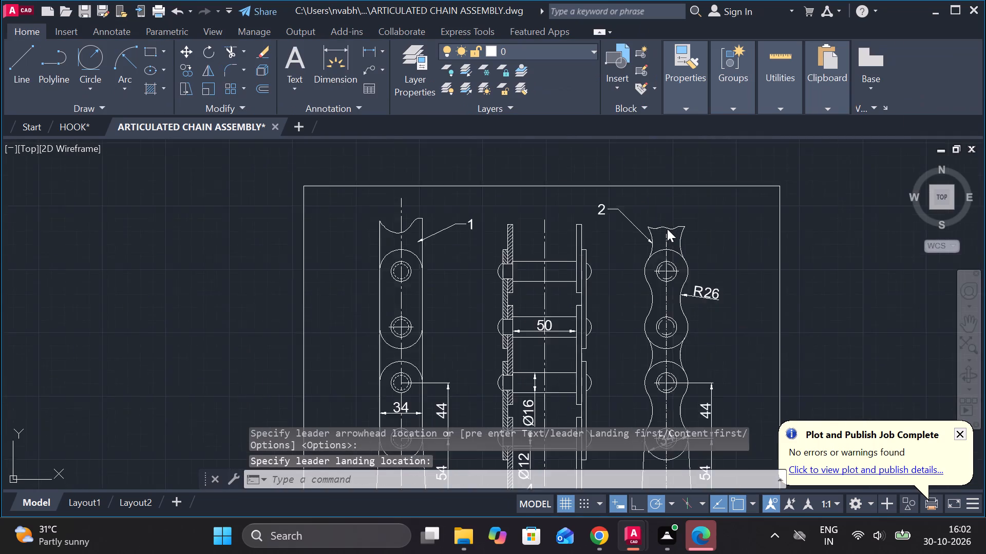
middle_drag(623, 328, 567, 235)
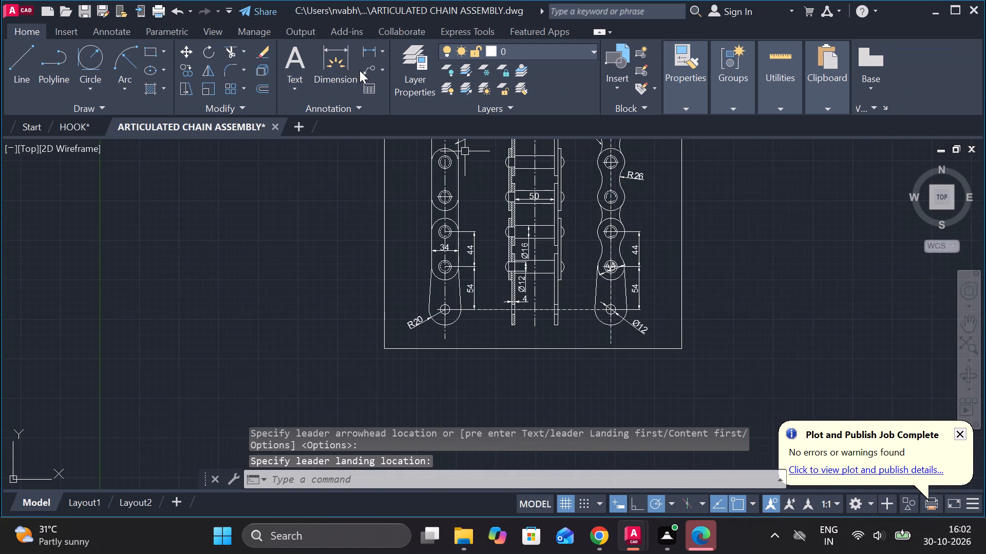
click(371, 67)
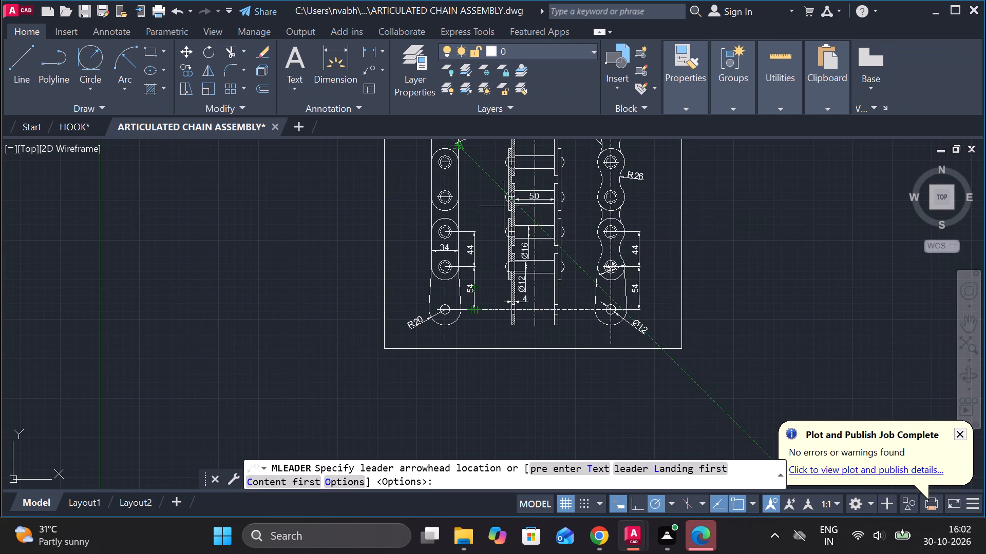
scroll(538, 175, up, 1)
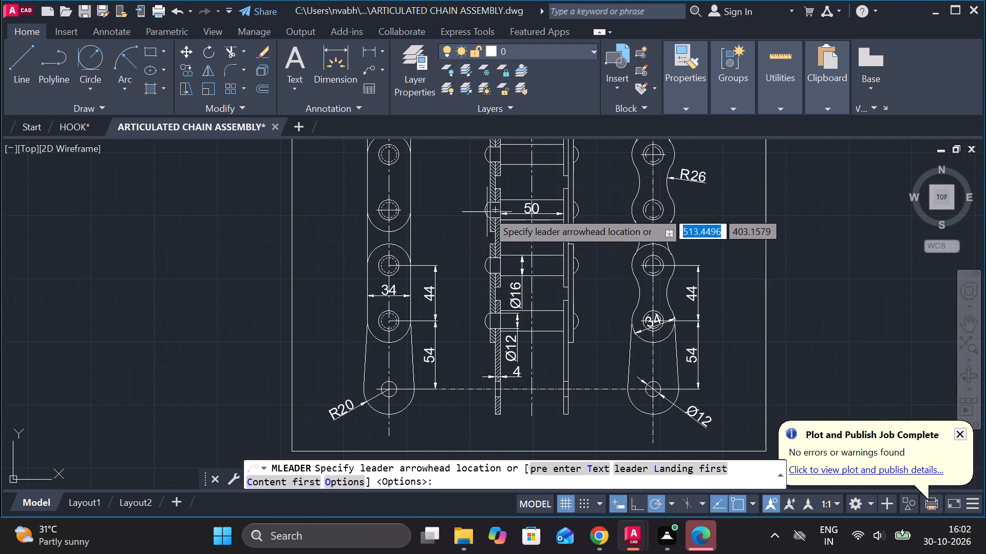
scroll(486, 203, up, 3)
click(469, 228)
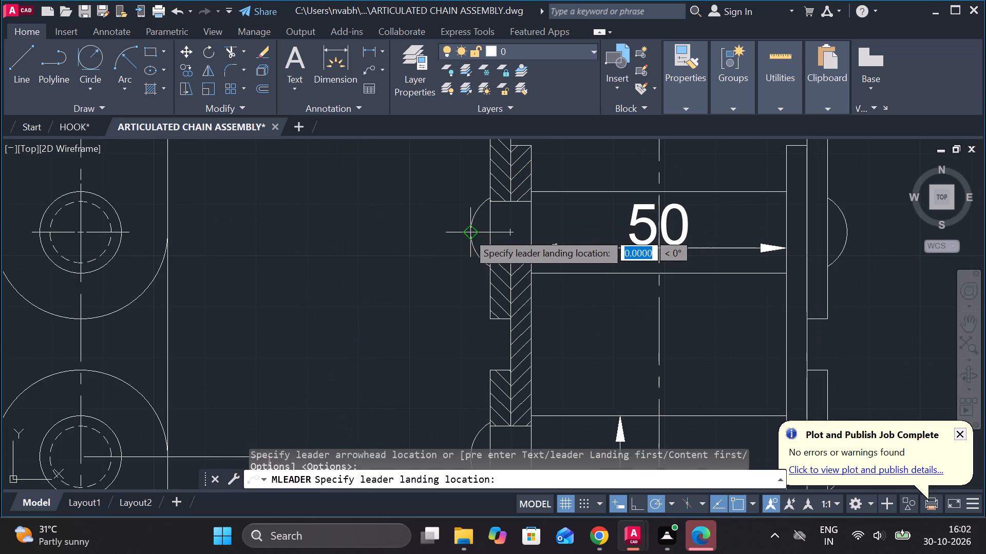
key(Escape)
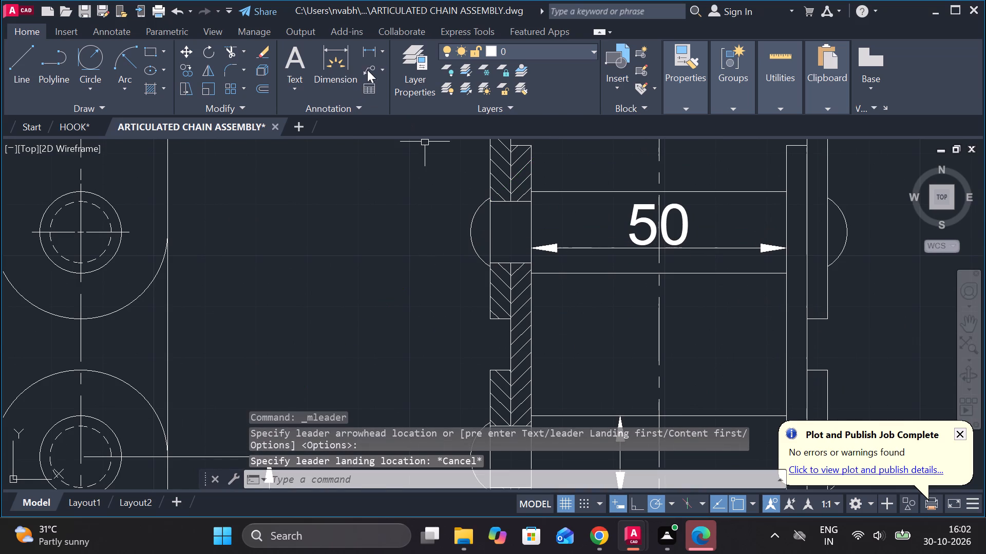
Add a multileader labelled 3, text height 8, pointing to the middle view's second pin from the top, with its text to the lower left.
click(367, 70)
click(506, 230)
click(383, 318)
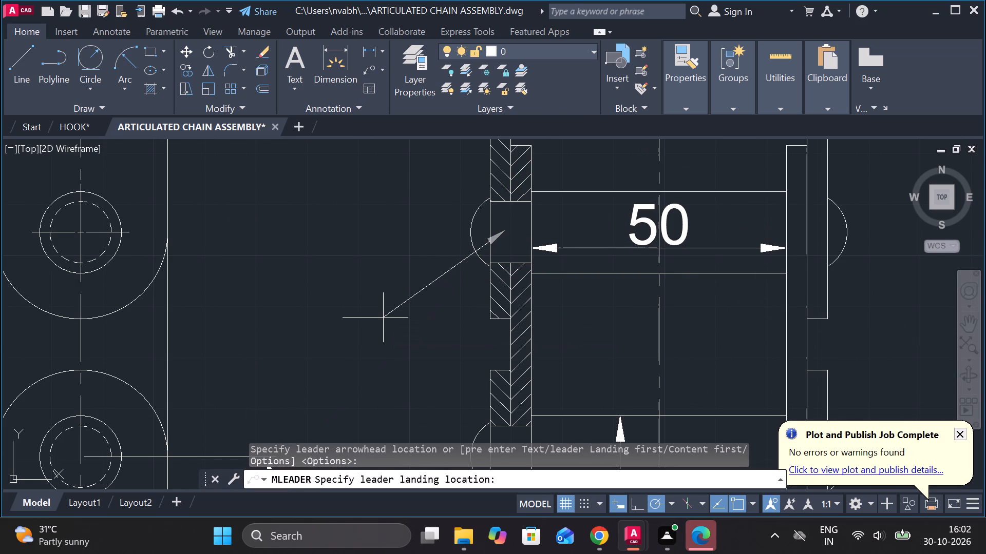
click(96, 62)
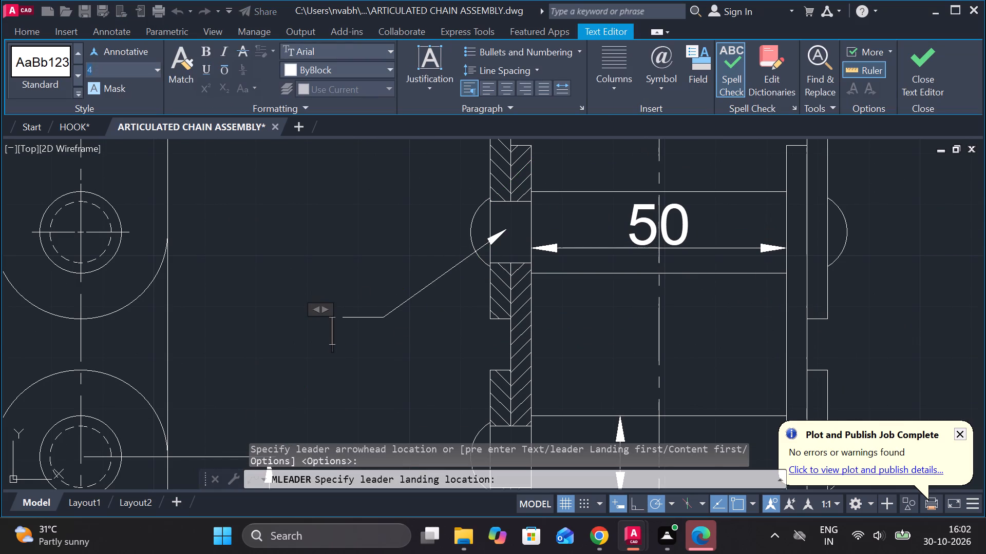
key(8)
key(Return)
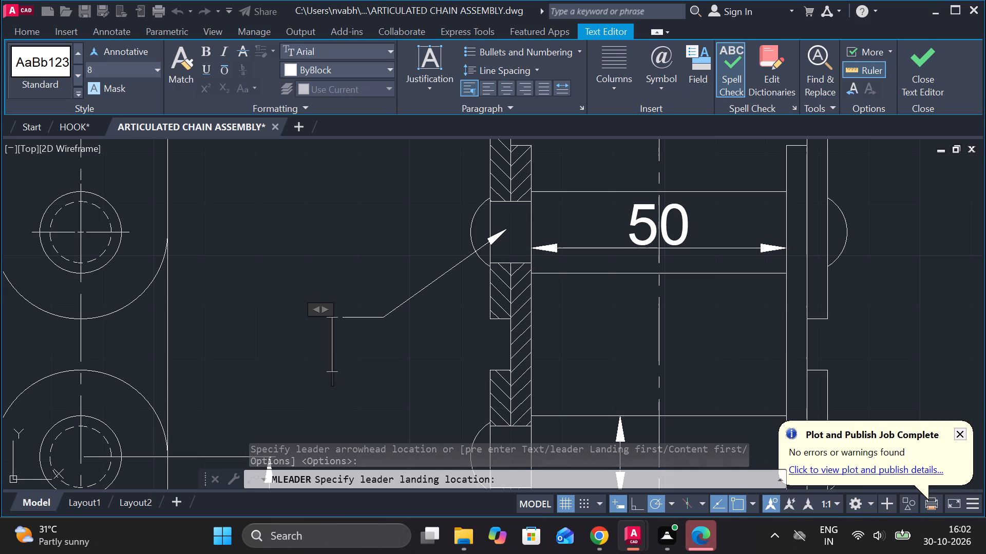
key(3)
click(916, 78)
Save the drawing with its part-number leaders.
scroll(590, 187, down, 3)
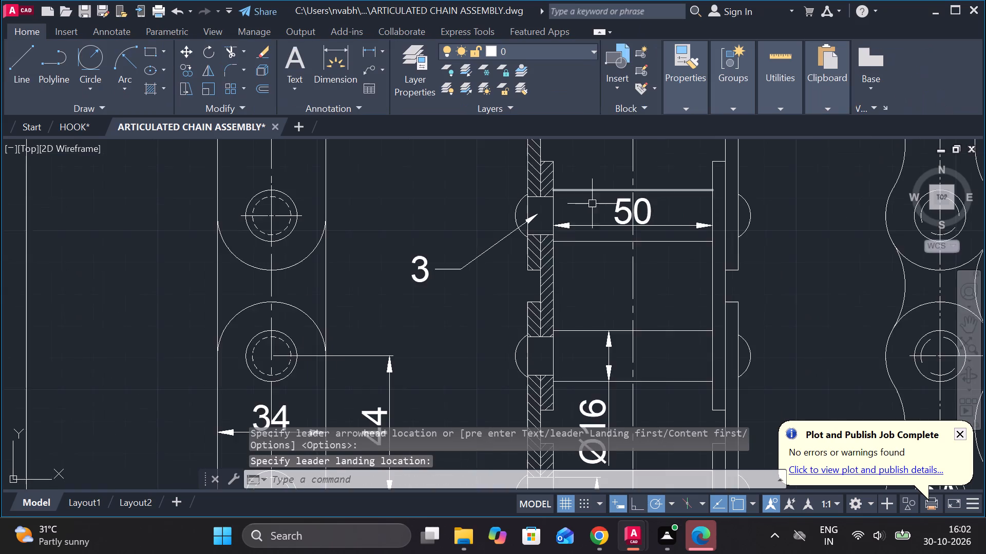
scroll(557, 221, down, 2)
middle_drag(575, 210, 526, 339)
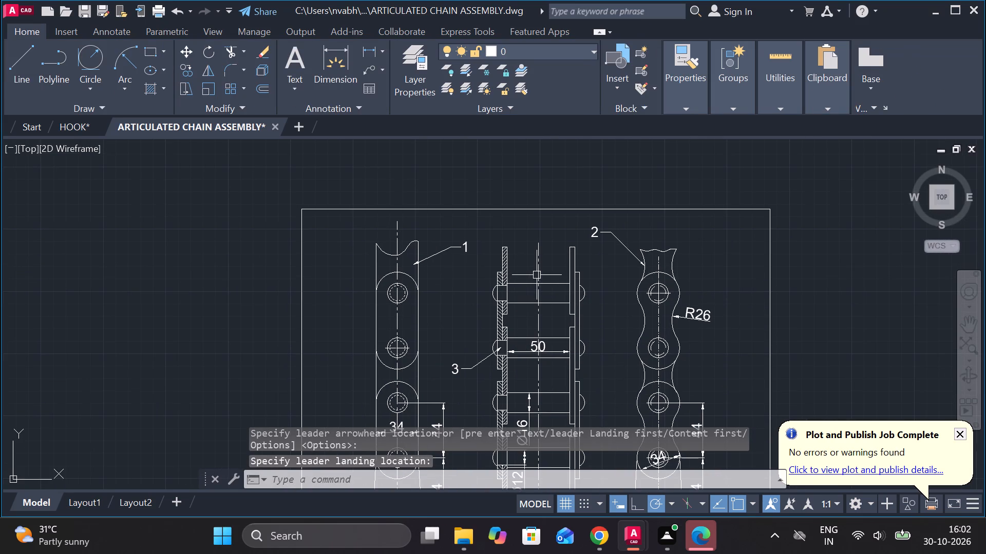
key(ctrl+s)
Turn off log file recording with LOGFILEOFF and save the drawing again.
text(LOG)
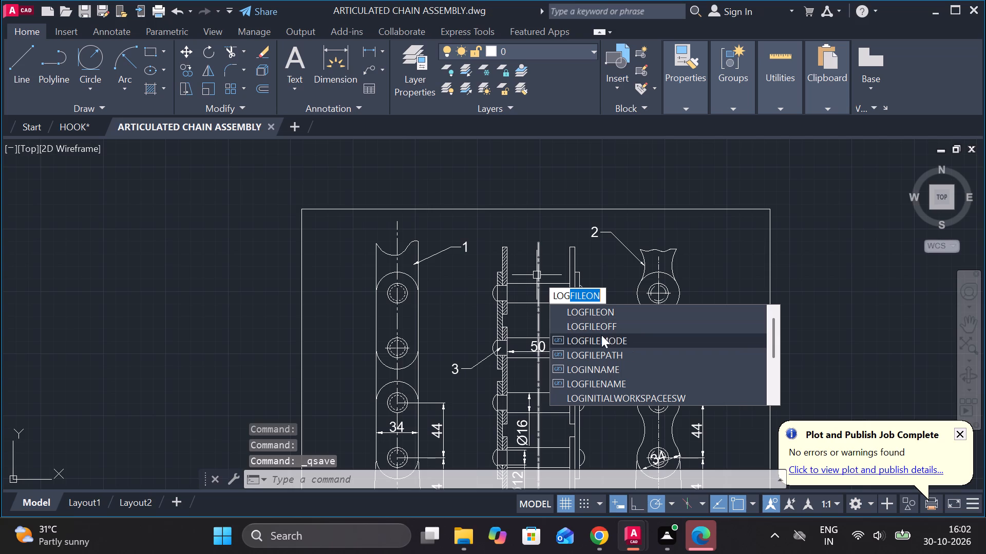
click(596, 327)
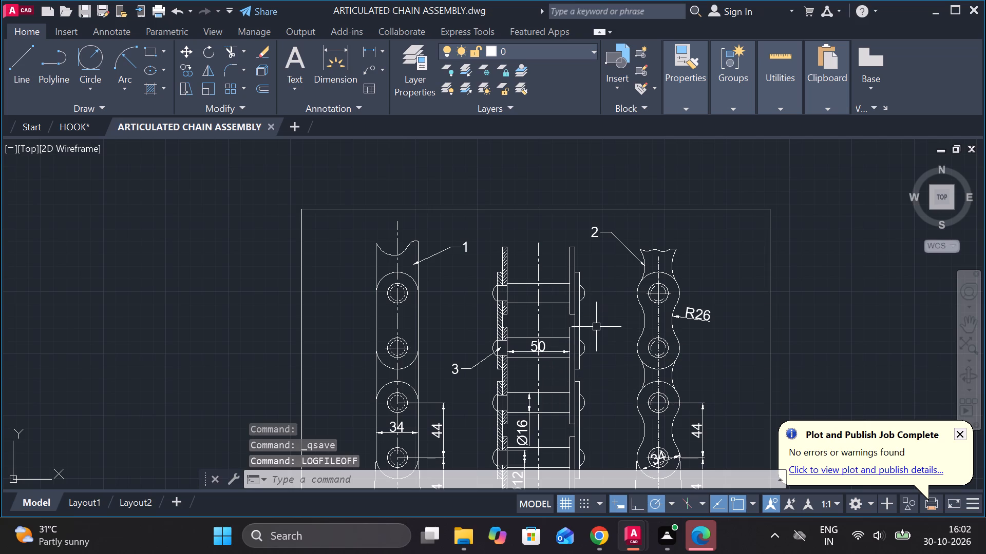
key(ctrl+s)
Set up a plot of the model using the DWG To PDF.pc3 plotter and landscape orientation.
text(PLOT)
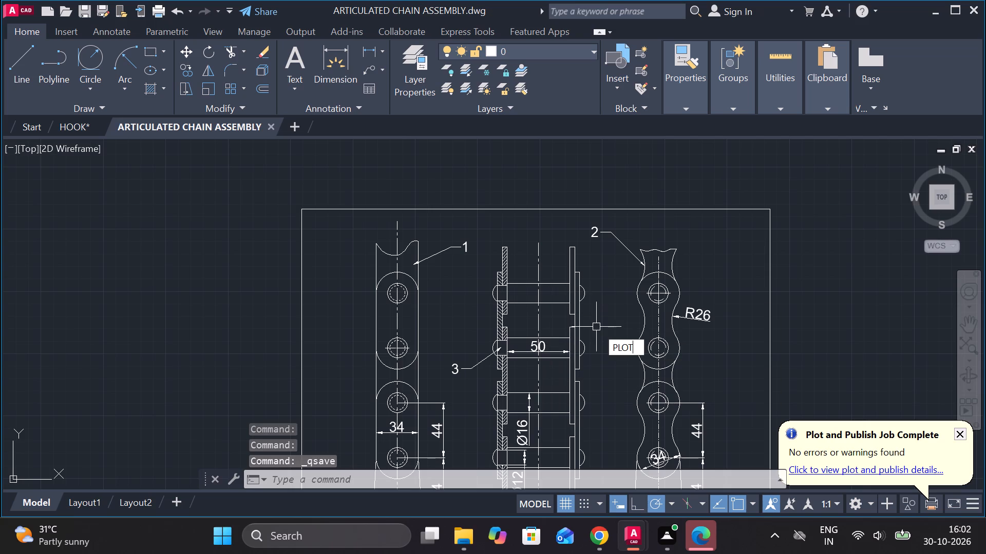
click(621, 362)
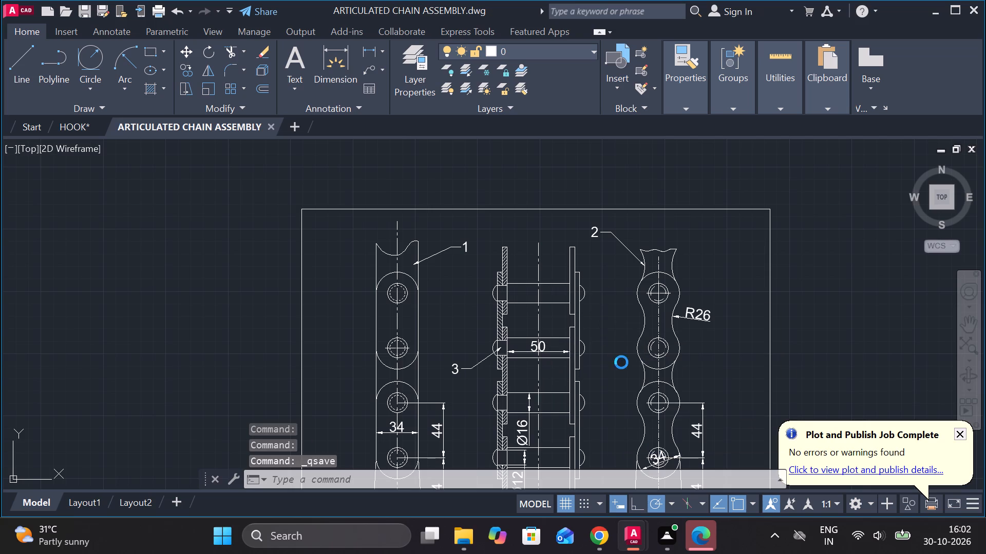
click(362, 147)
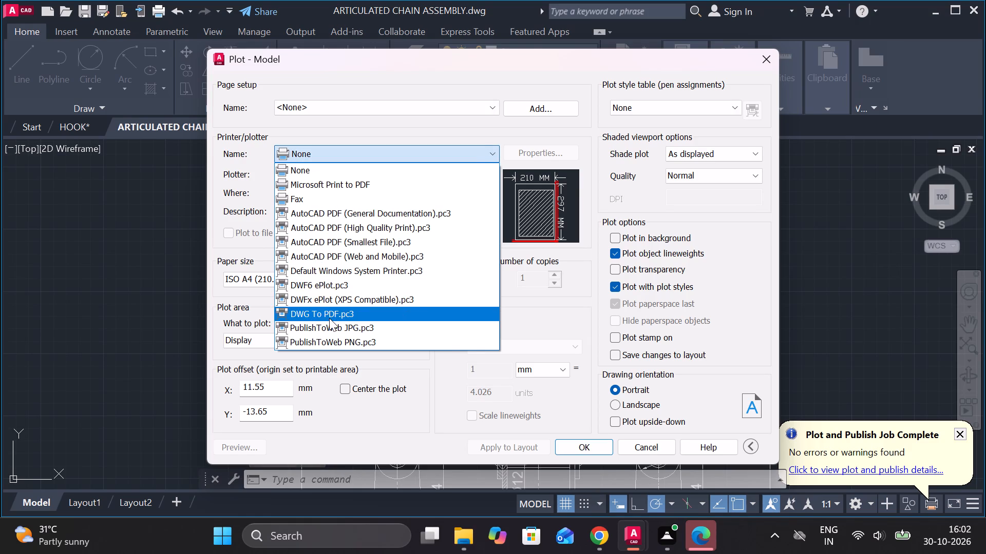
click(329, 318)
click(611, 406)
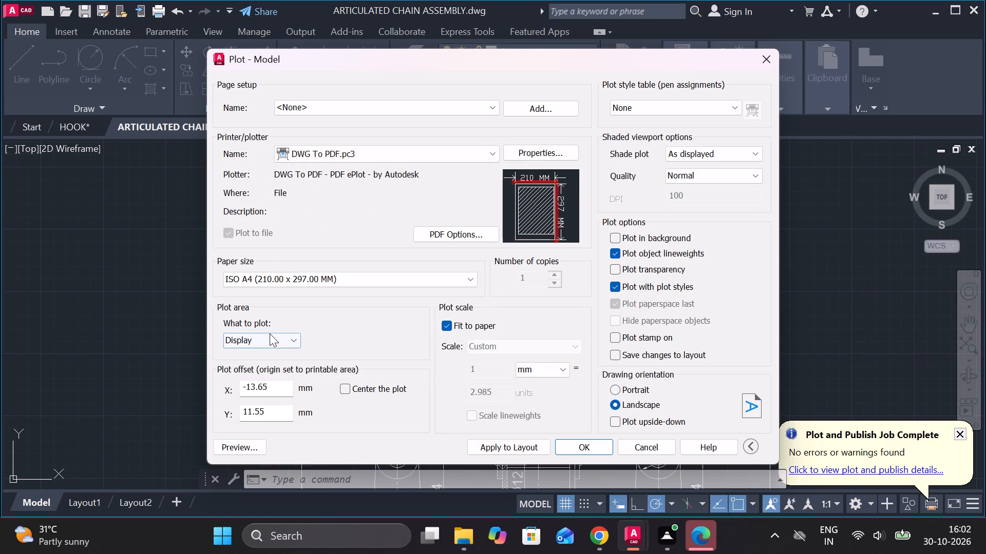
Set the plot area to a window just outside the rectangular border around the three chain views.
click(272, 336)
click(251, 386)
scroll(420, 281, down, 2)
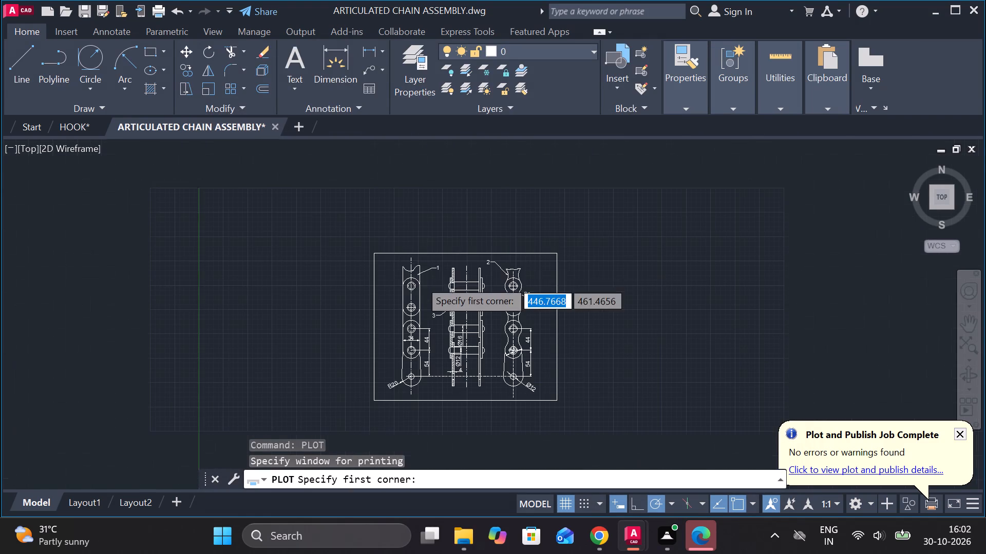
click(357, 243)
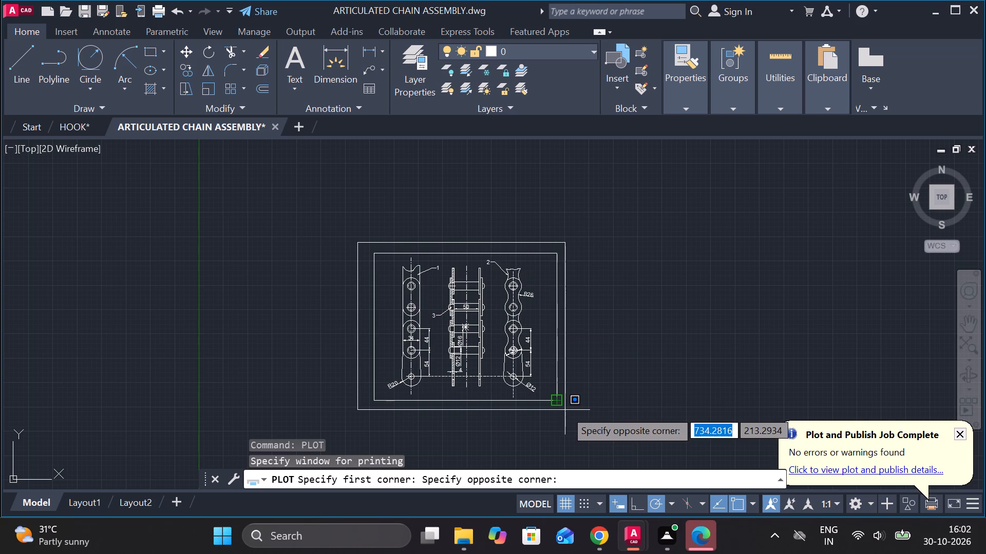
scroll(565, 414, up, 2)
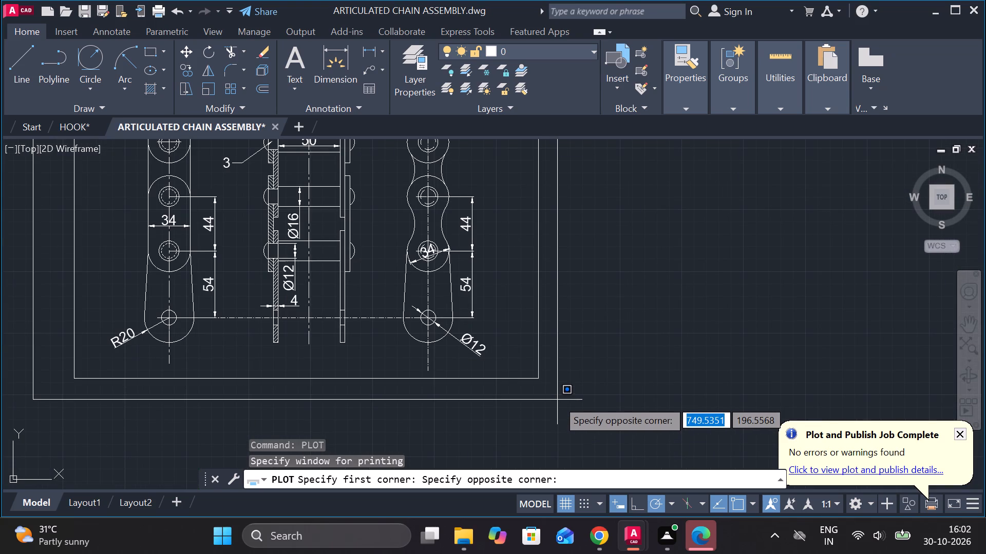
click(557, 400)
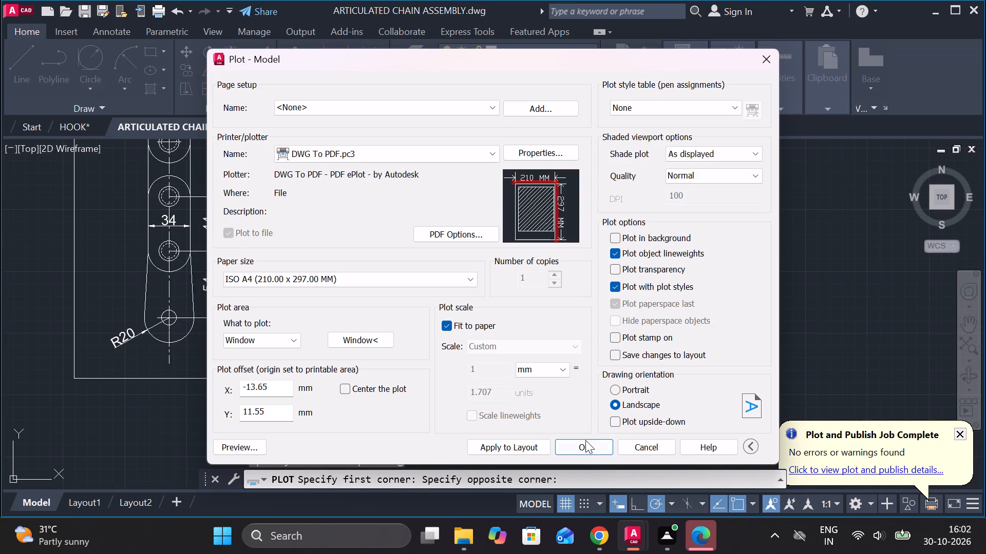
Plot the drawing to ARTICULATED CHAIN ASSEMBLY-Model.pdf in Documents.
click(585, 446)
scroll(606, 329, down, 2)
click(704, 418)
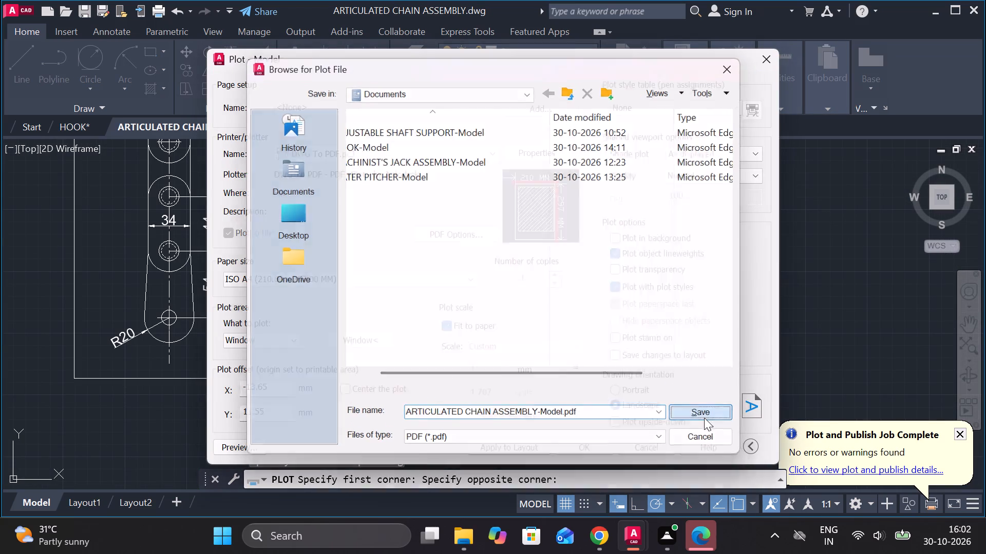